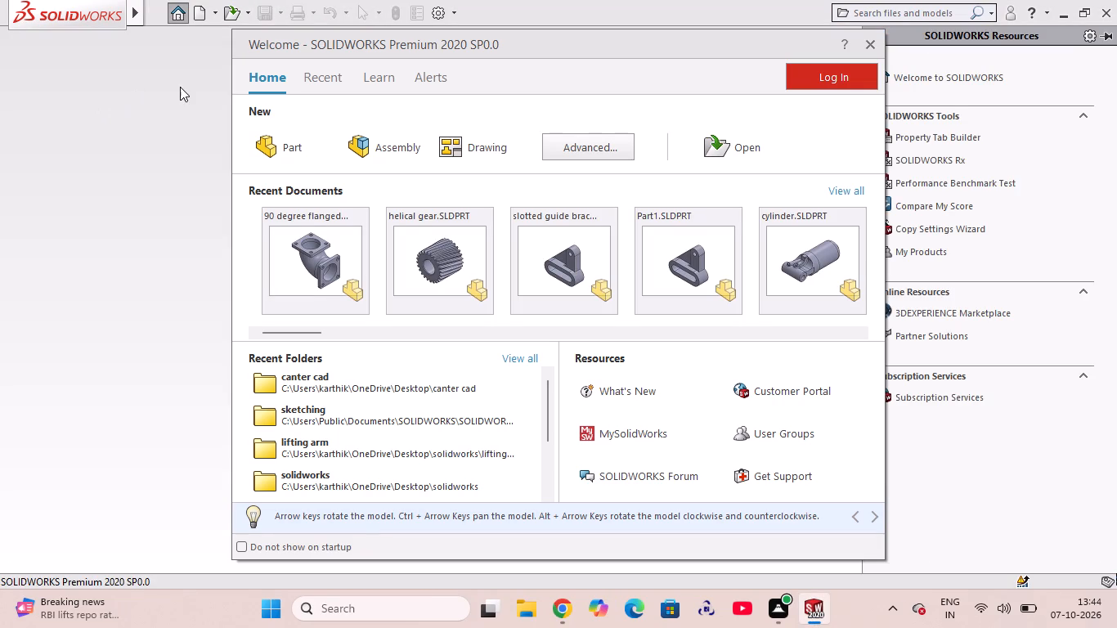
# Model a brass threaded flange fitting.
# Create a new part and open a sketch on the Right Plane.
pyautogui.click(294, 152)
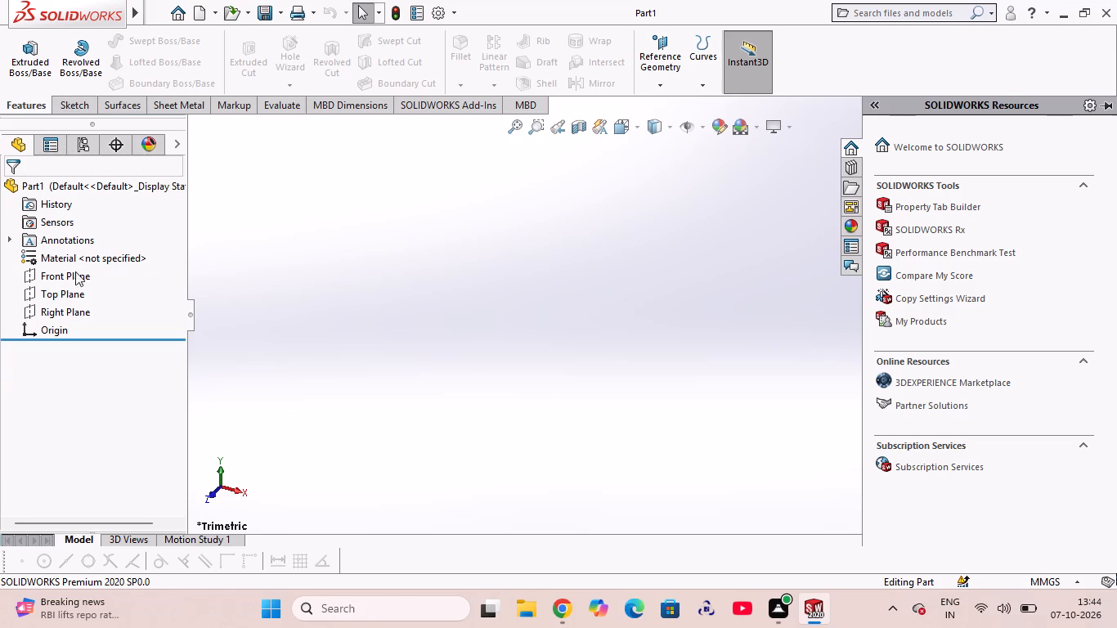
pyautogui.click(65, 308)
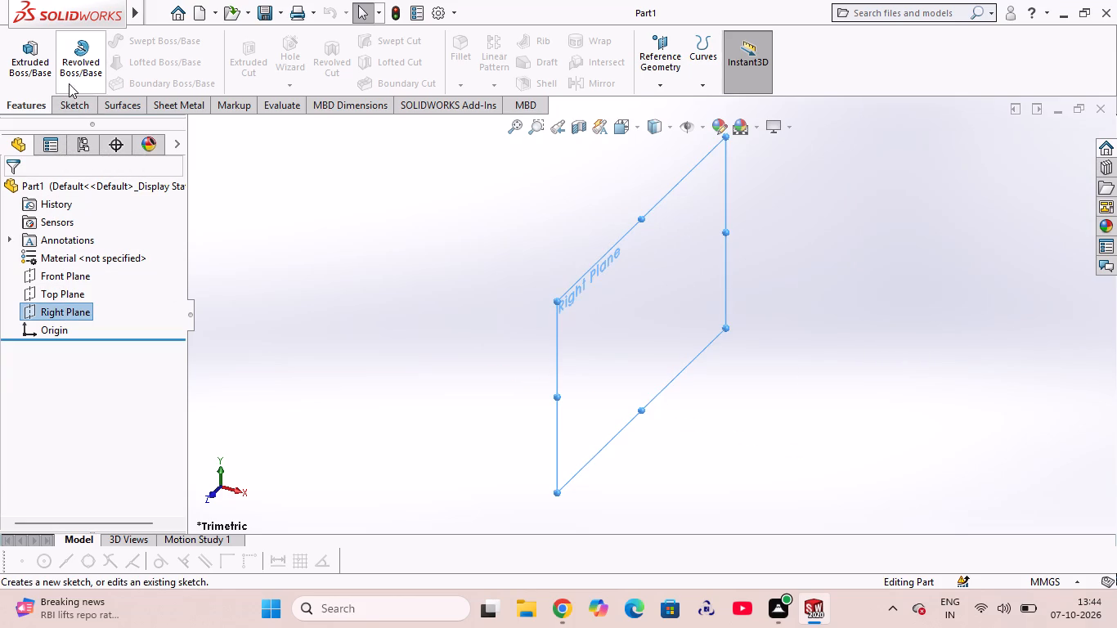
pyautogui.click(74, 310)
pyautogui.click(93, 287)
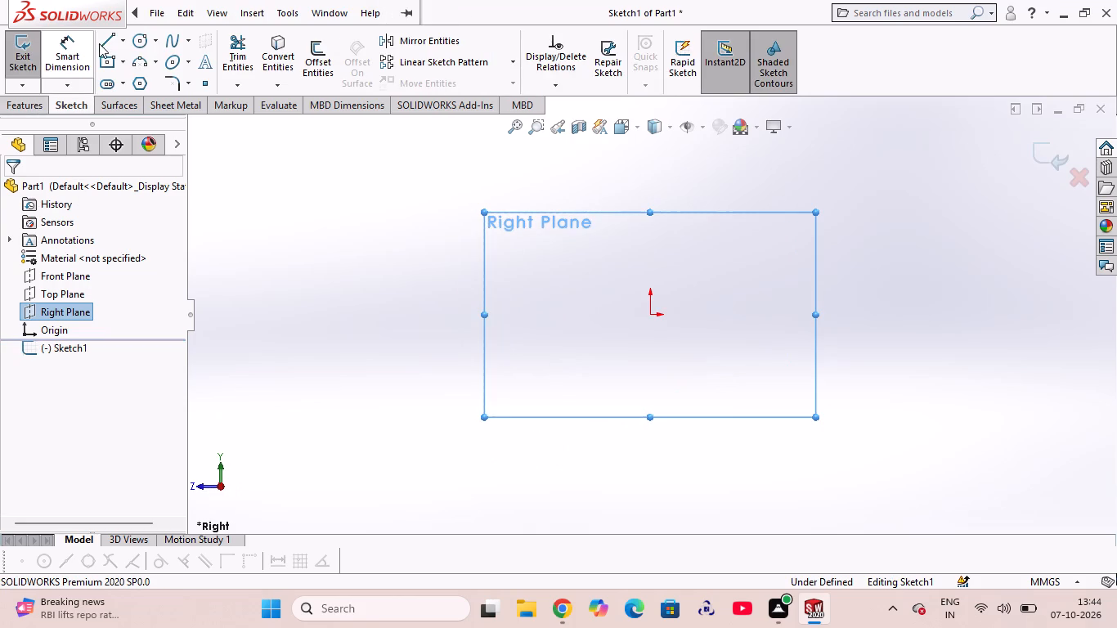
# Sketch a horizontal centerline passing through the origin and extending to both sides of it.
pyautogui.click(123, 43)
pyautogui.click(120, 81)
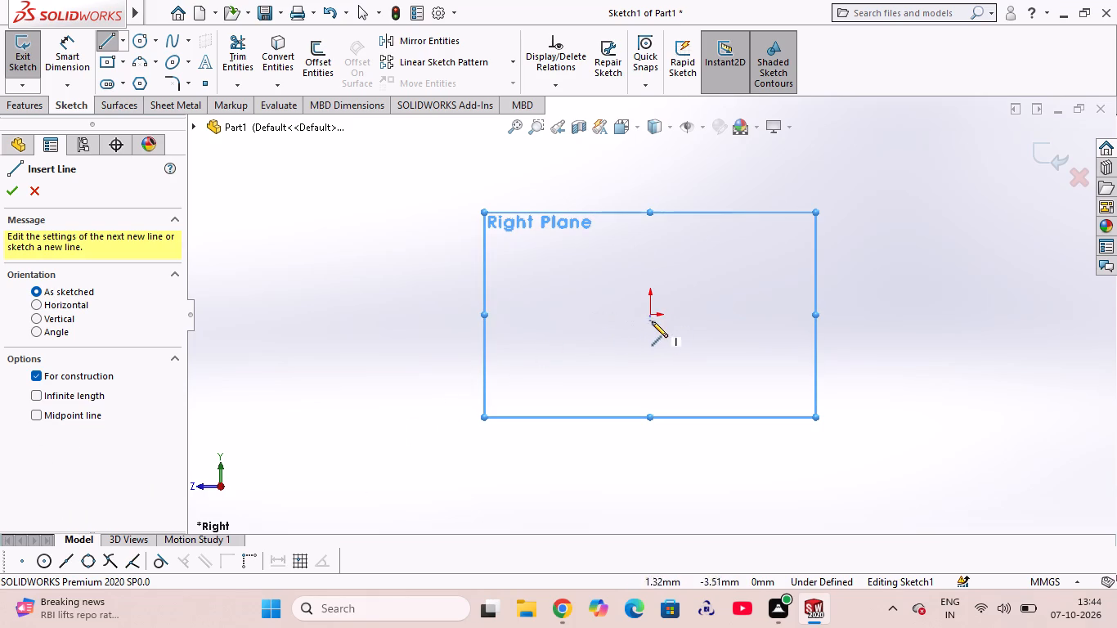
pyautogui.click(564, 316)
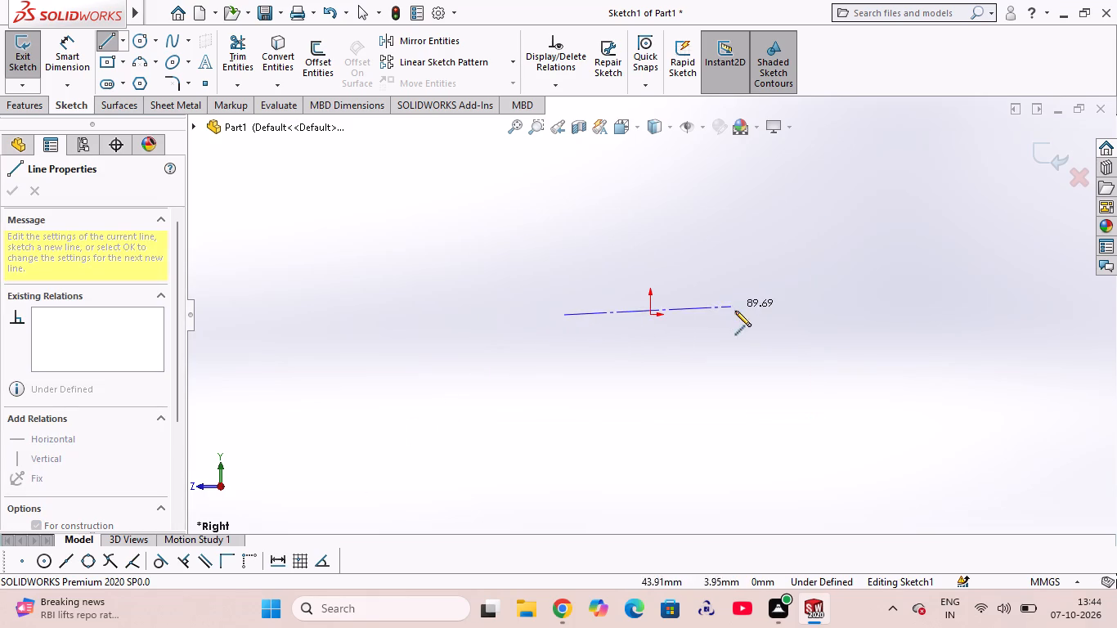
pyautogui.click(811, 312)
pyautogui.rightClick(797, 286)
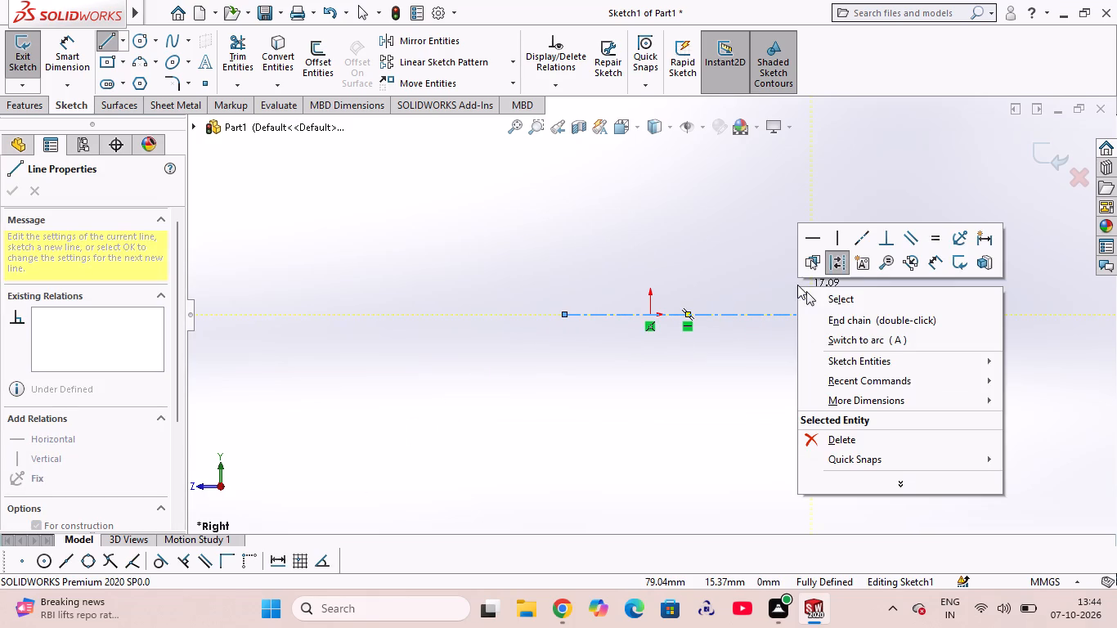
pyautogui.click(828, 303)
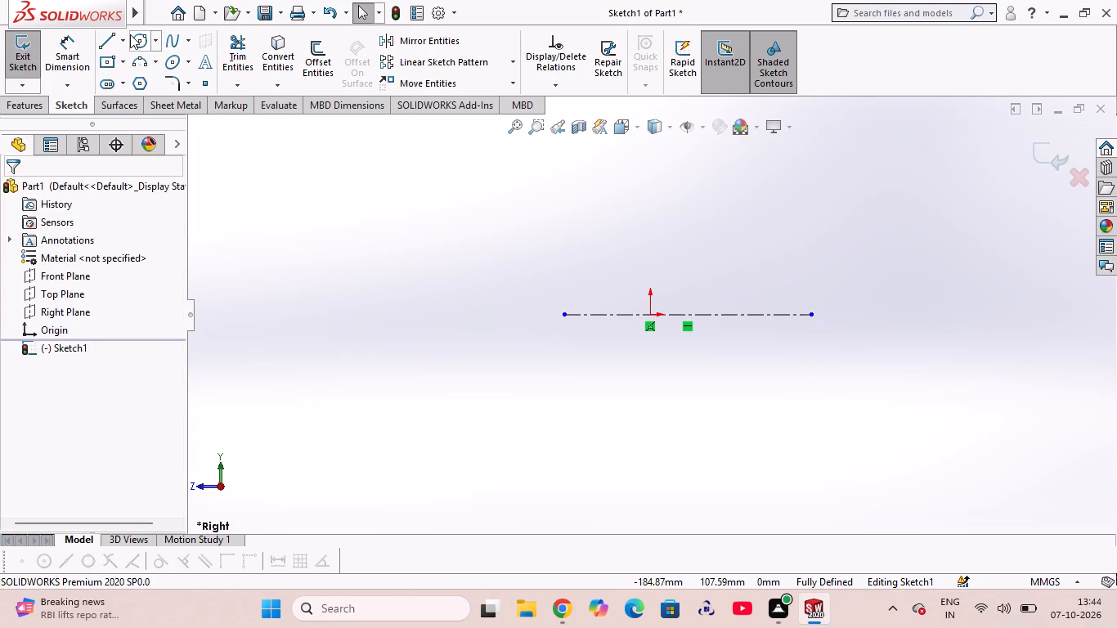
# Sketch the profile's stepped upper outline above the centerline, starting with a vertical line about 30 mm long directly above the origin, including one rise between steps.
pyautogui.click(124, 37)
pyautogui.click(124, 64)
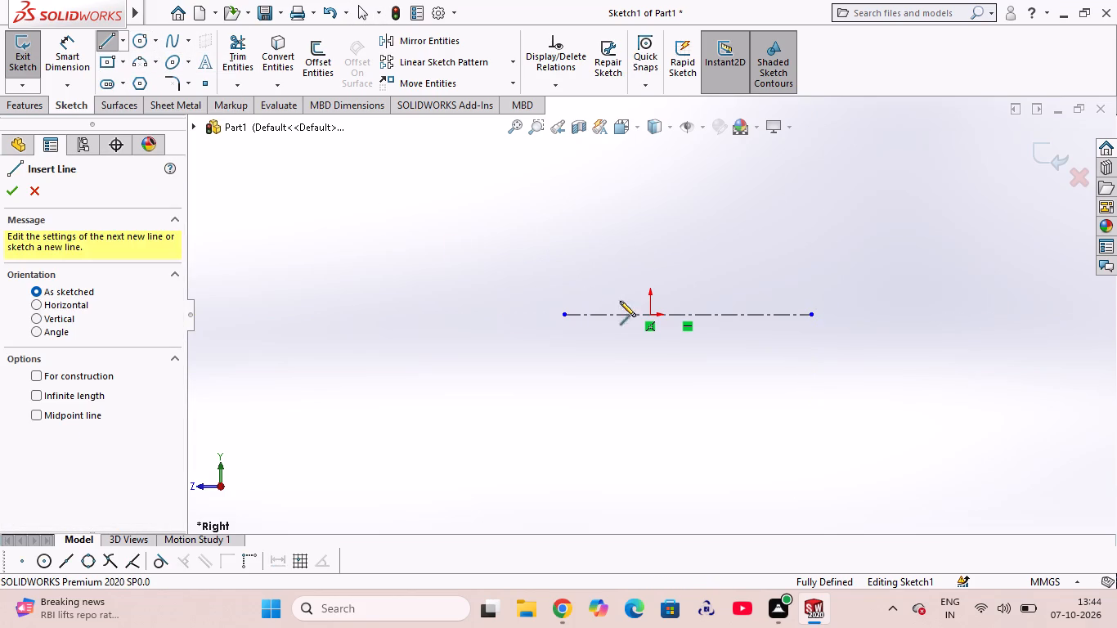
pyautogui.click(649, 206)
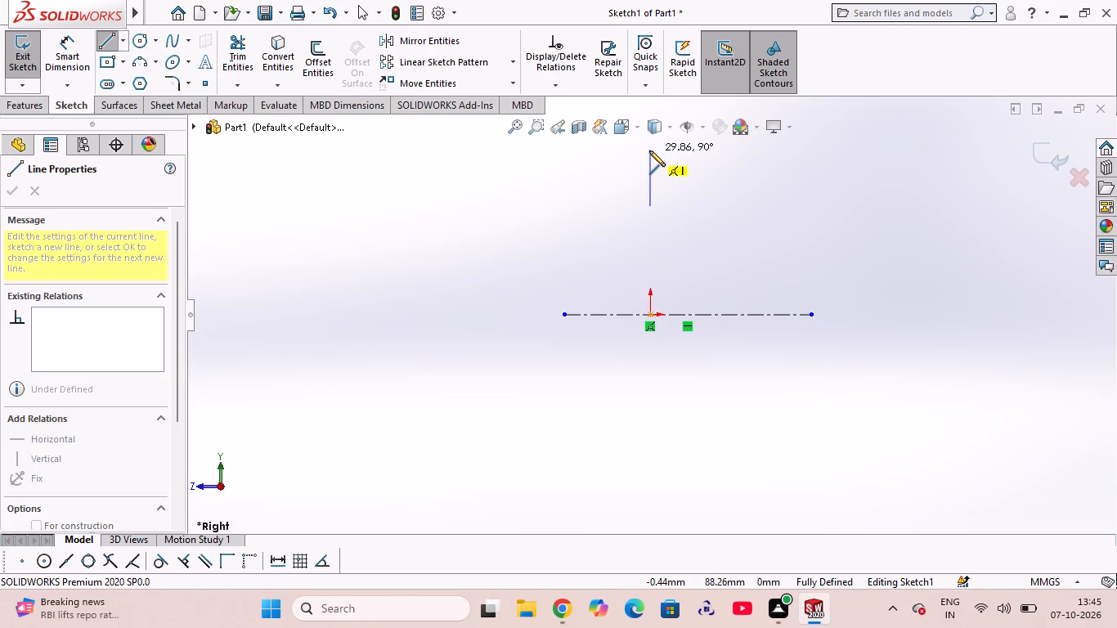
pyautogui.click(649, 149)
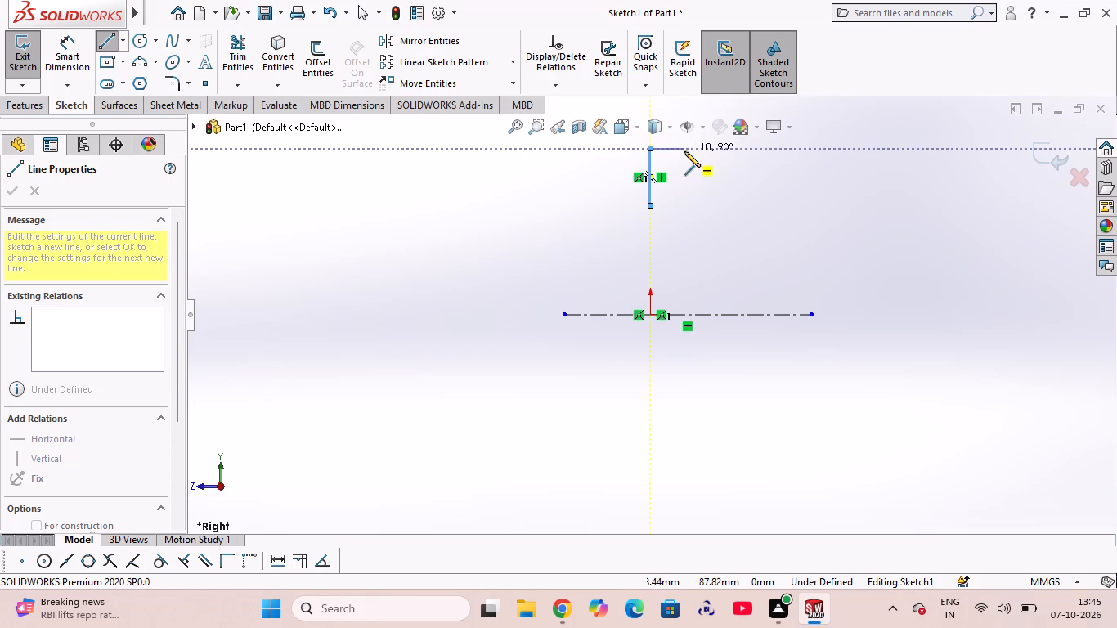
pyautogui.click(684, 151)
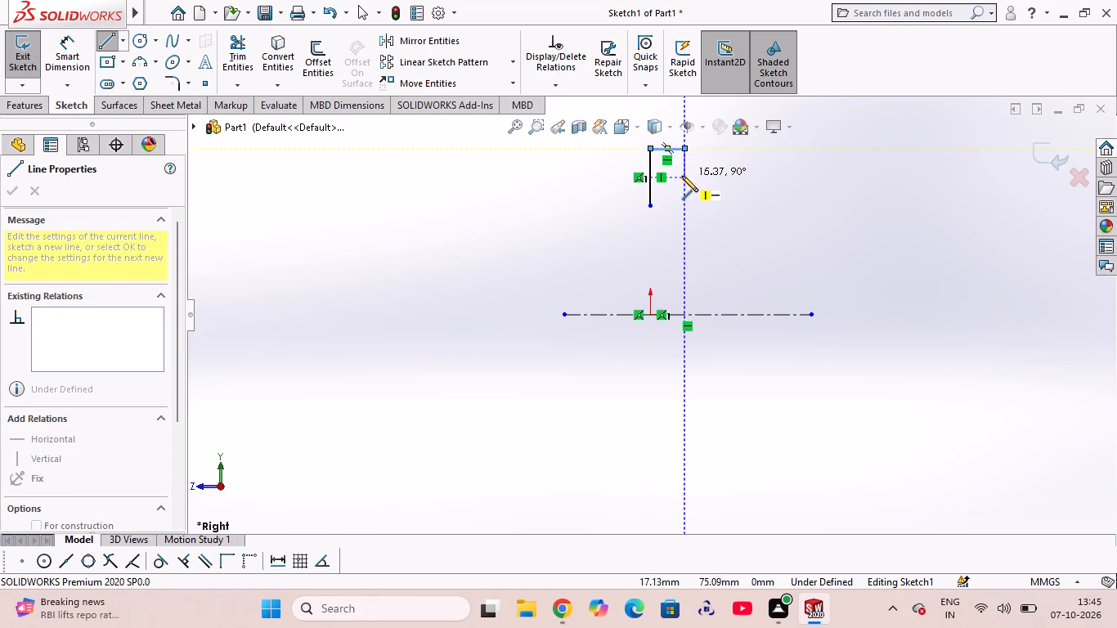
pyautogui.click(684, 179)
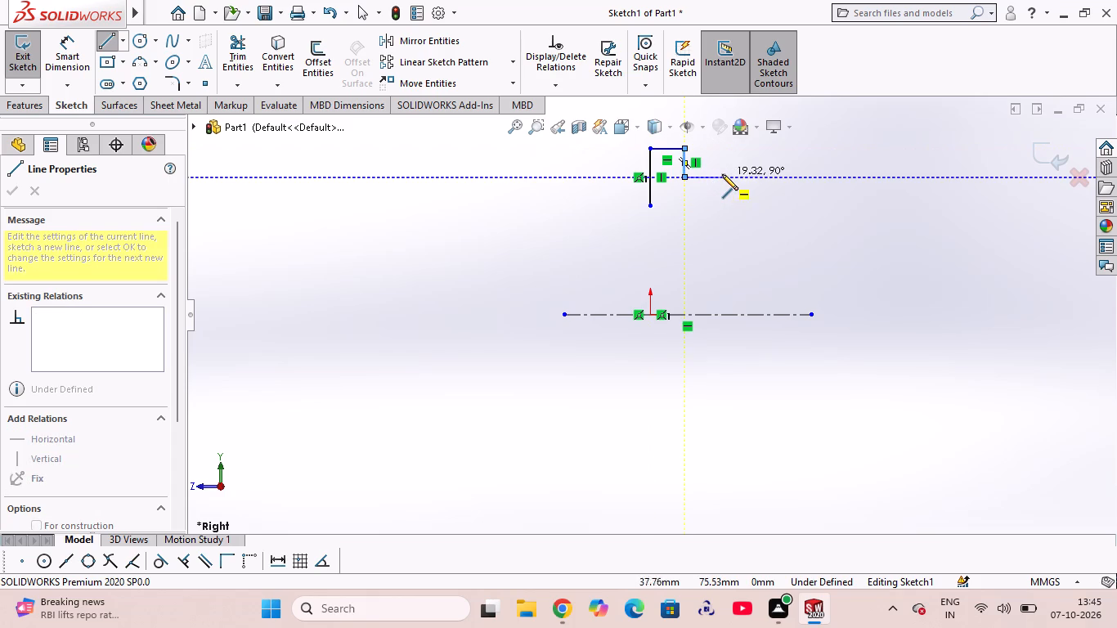
pyautogui.click(714, 177)
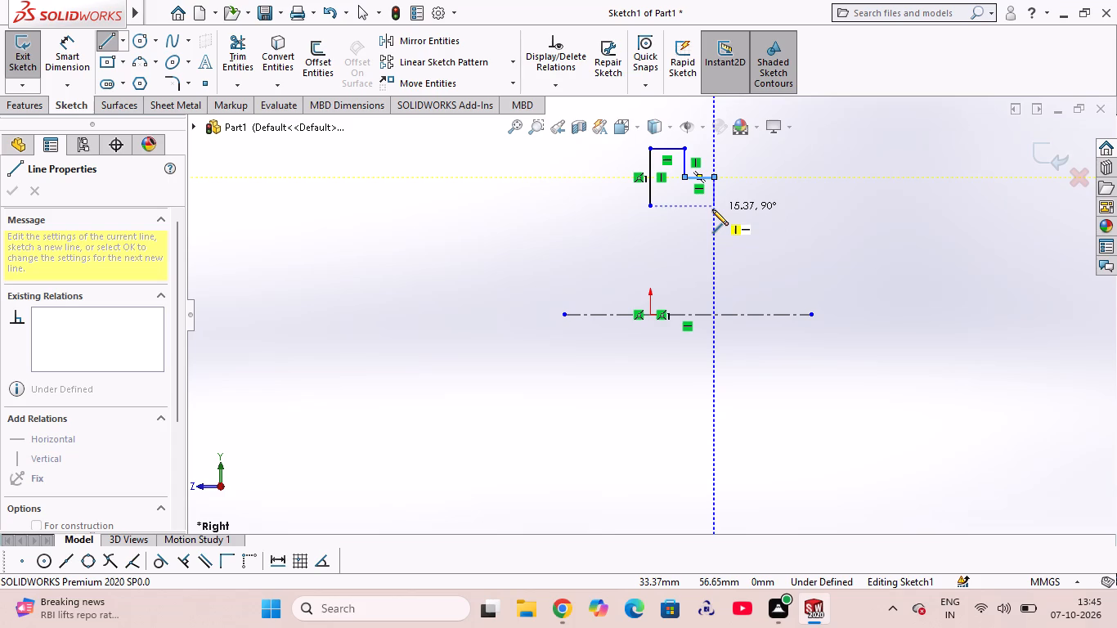
pyautogui.click(712, 209)
pyautogui.click(739, 204)
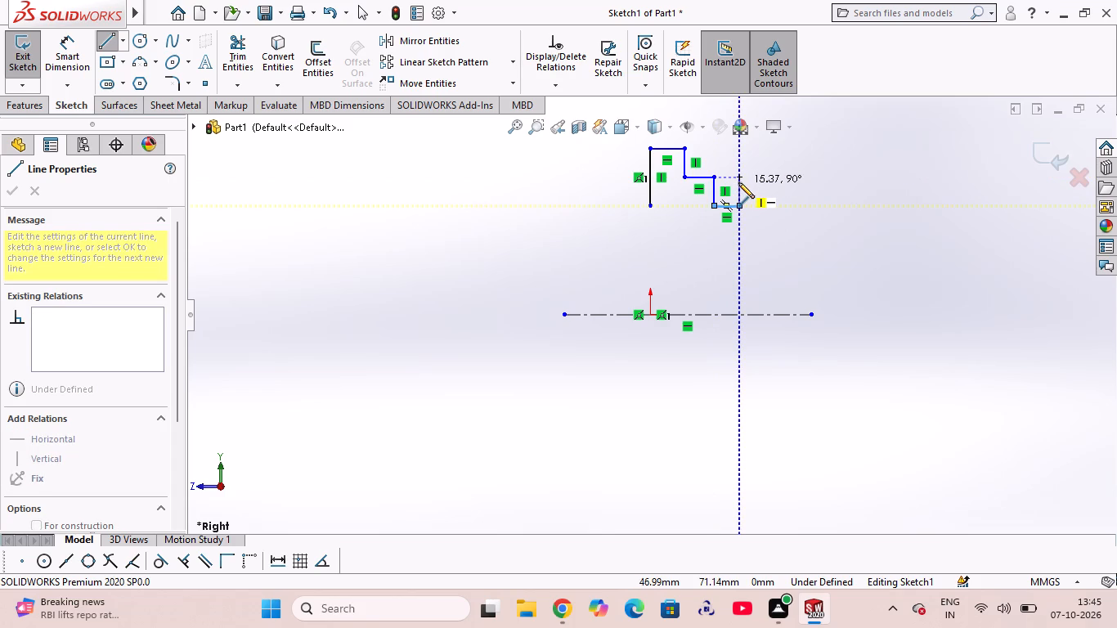
pyautogui.click(738, 184)
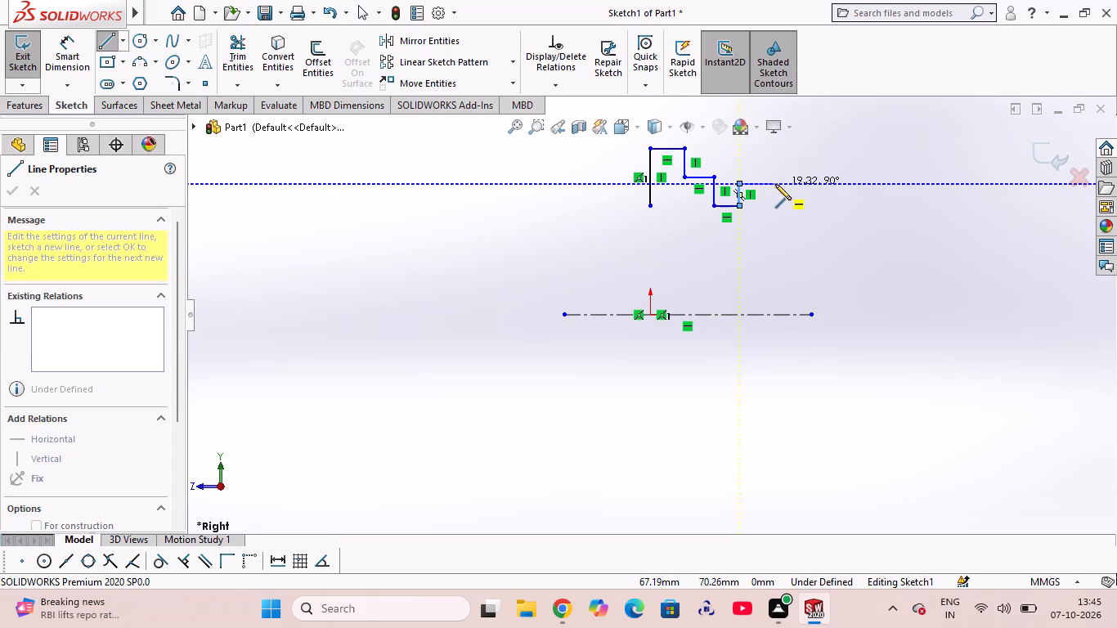
pyautogui.click(775, 184)
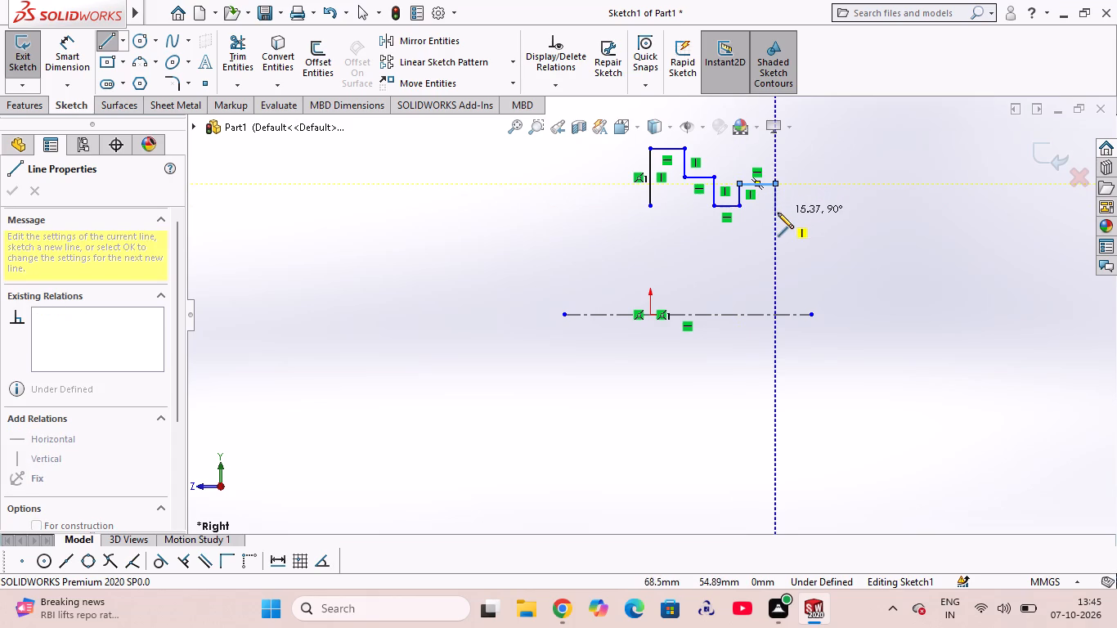
pyautogui.click(774, 217)
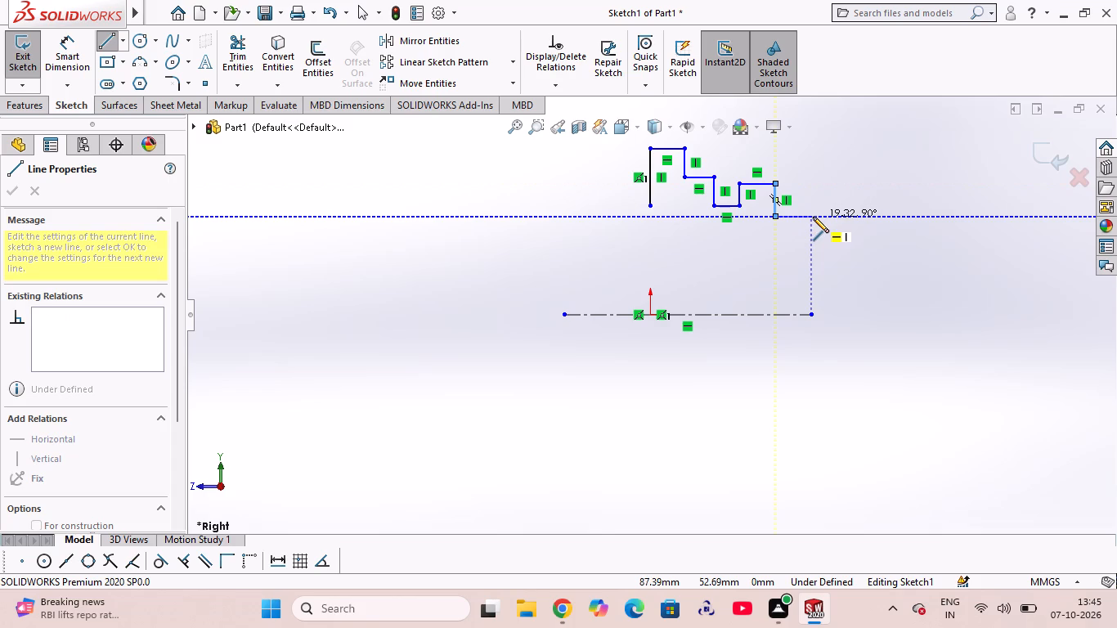
pyautogui.click(813, 217)
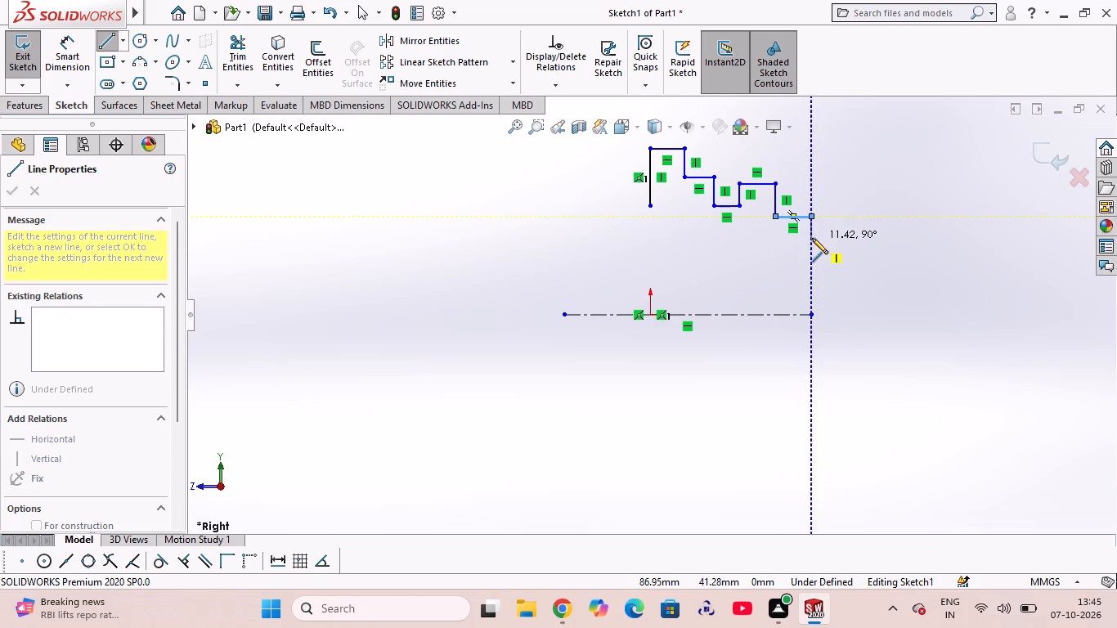
# Close the profile with a short vertical end line, a long bottom line, a rise of about 20 mm and a horizontal line of about 18 mm.
pyautogui.click(810, 243)
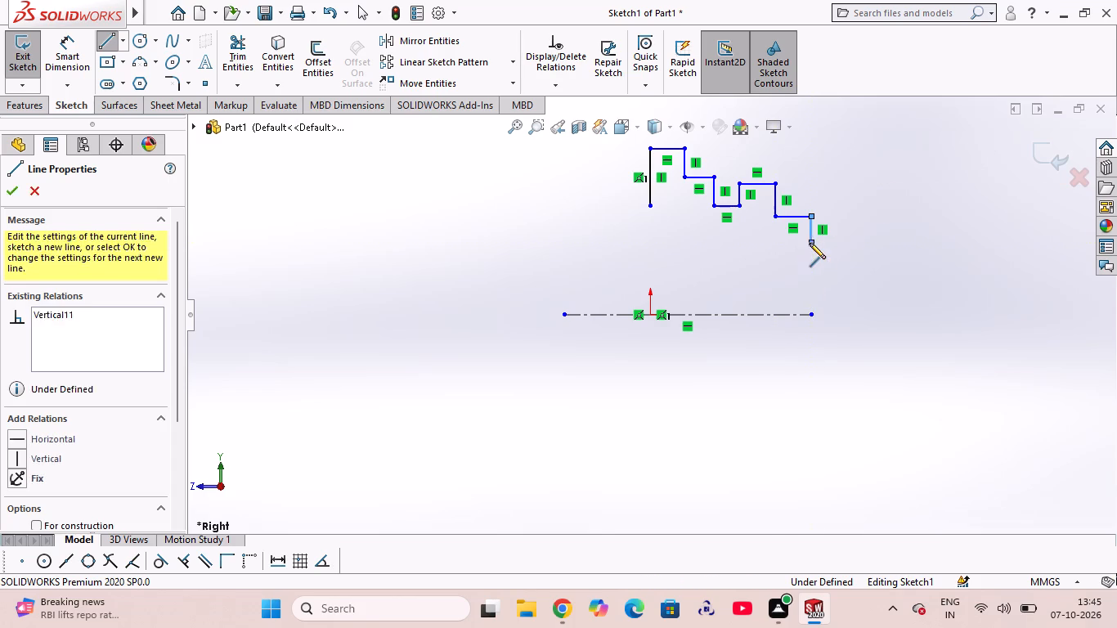
pyautogui.click(683, 240)
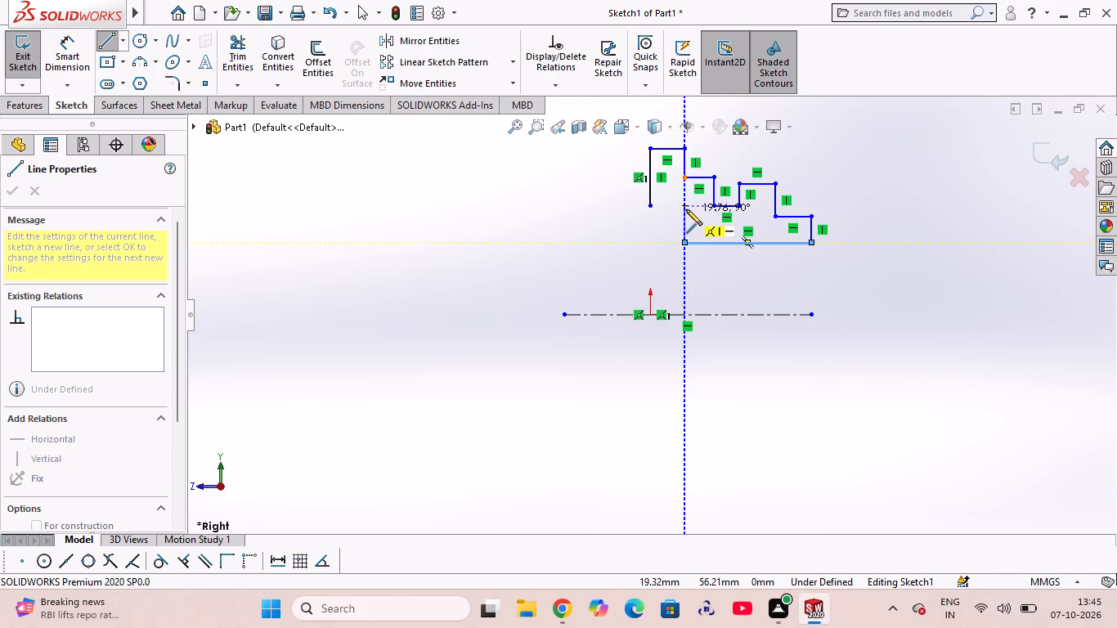
pyautogui.click(686, 209)
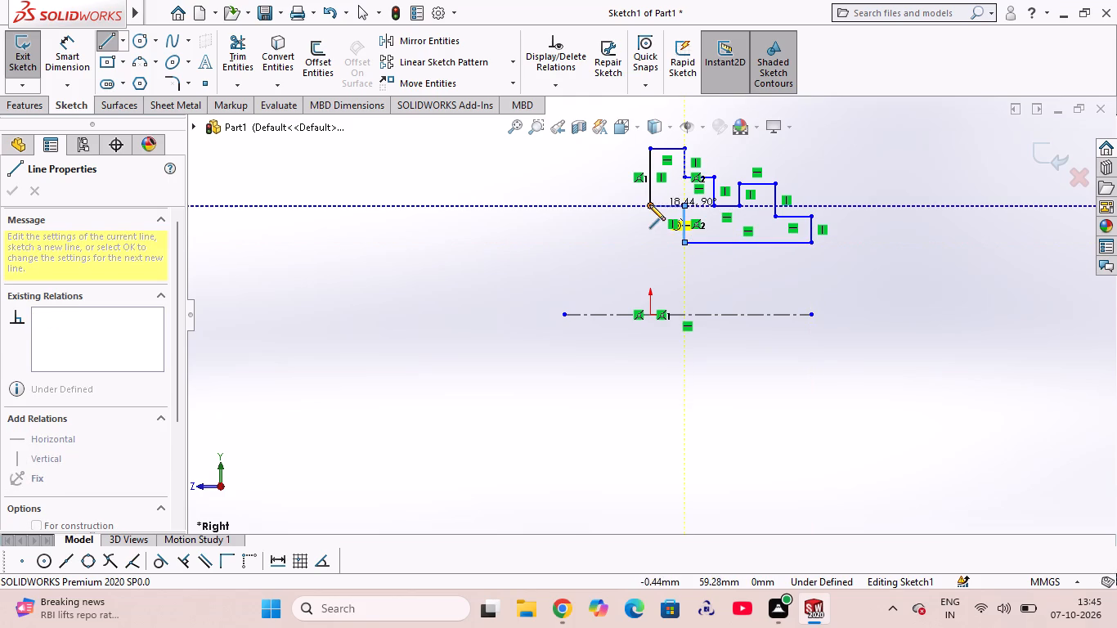
pyautogui.click(649, 204)
pyautogui.rightClick(656, 217)
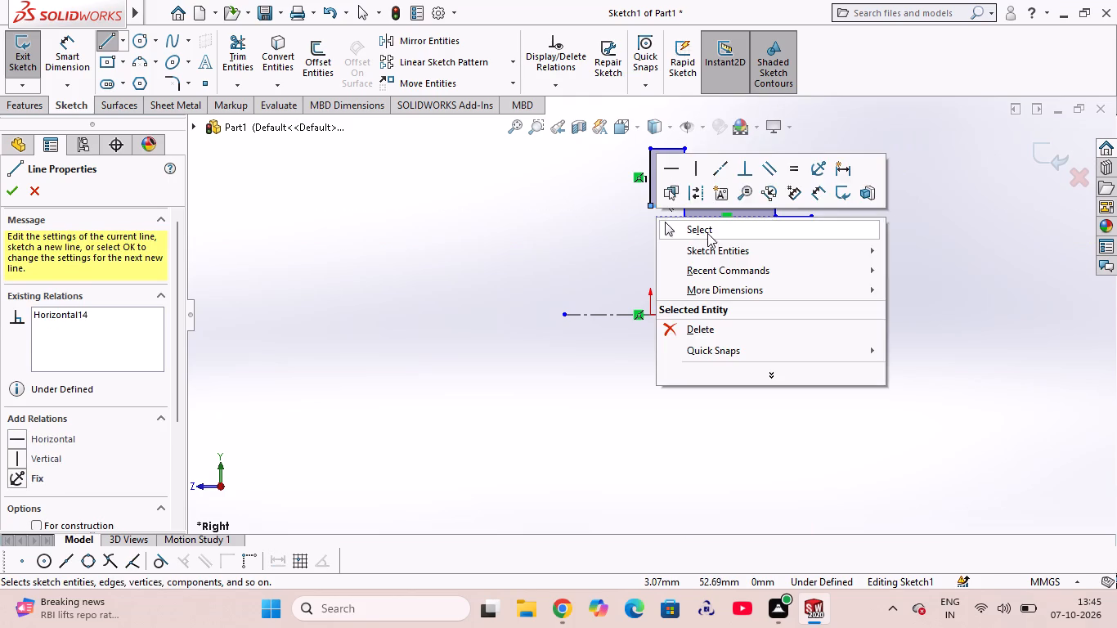
pyautogui.click(707, 228)
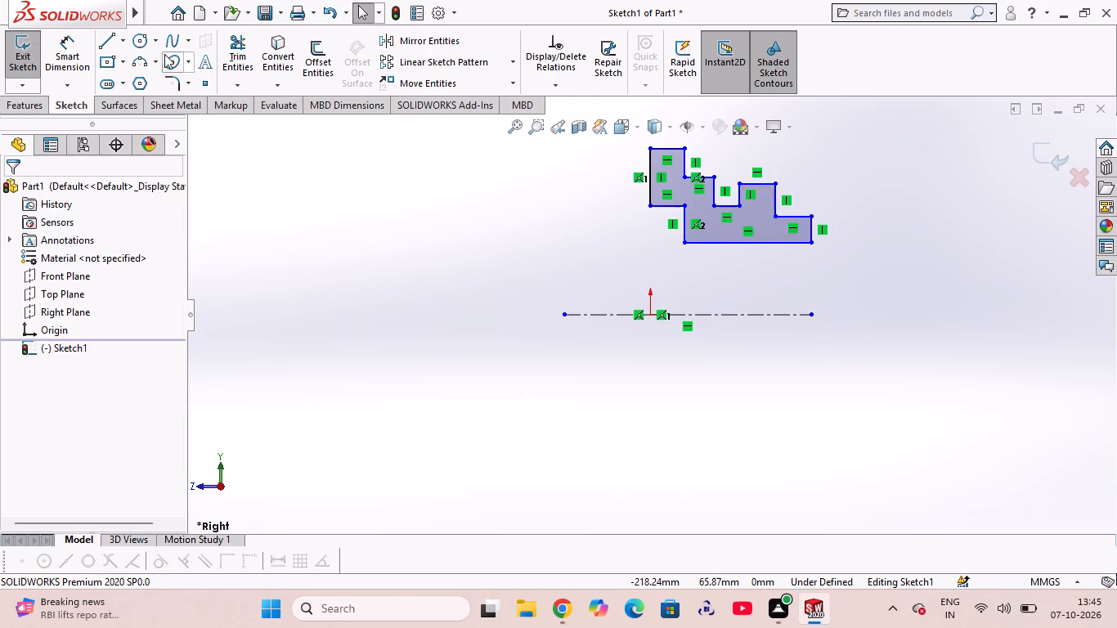
# Dimension the height from the origin to the profile's top corner directly above it as 50 mm.
pyautogui.click(76, 70)
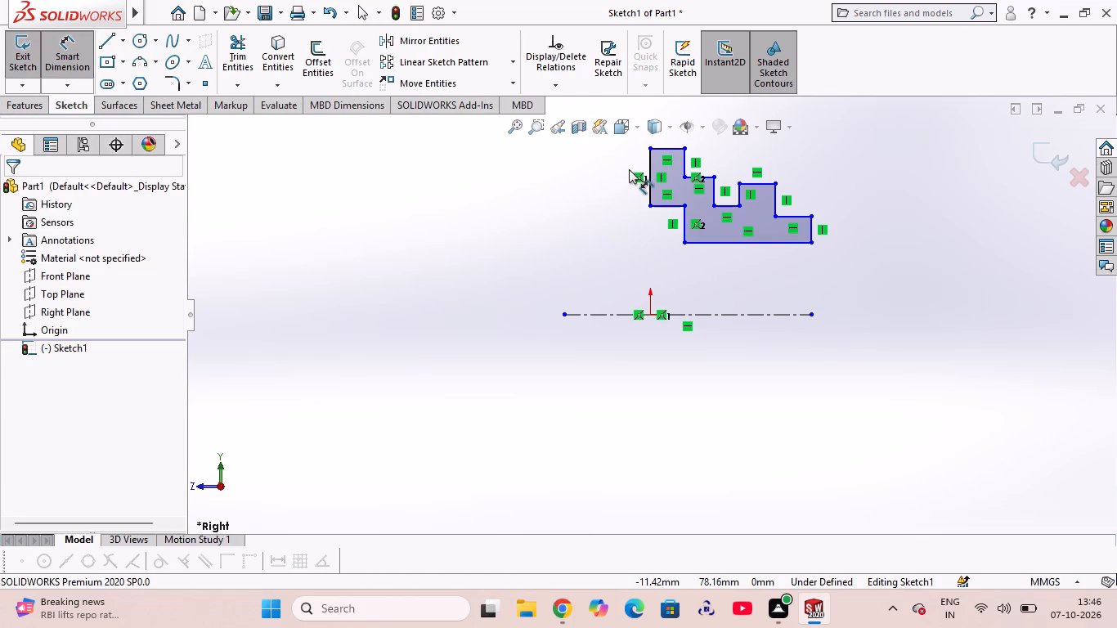
pyautogui.click(649, 147)
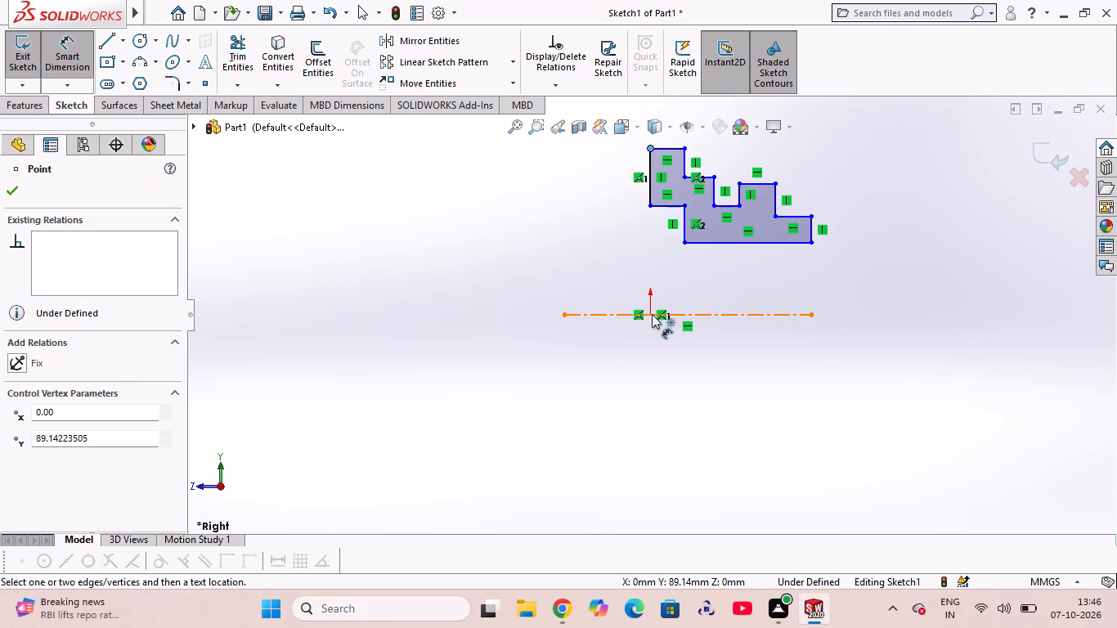
pyautogui.click(652, 314)
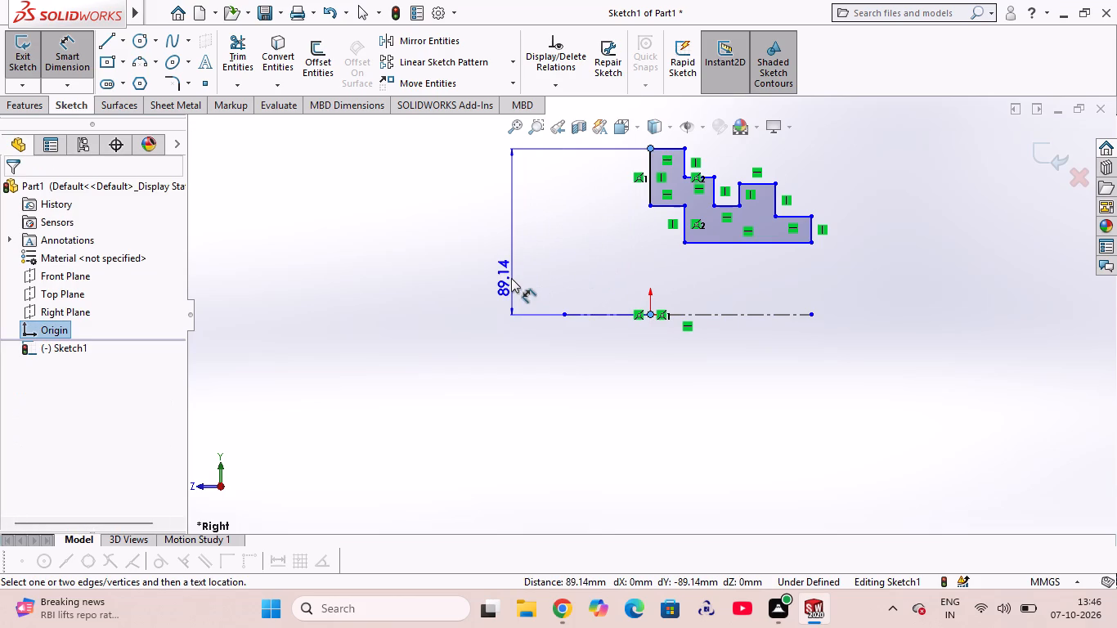
pyautogui.click(511, 278)
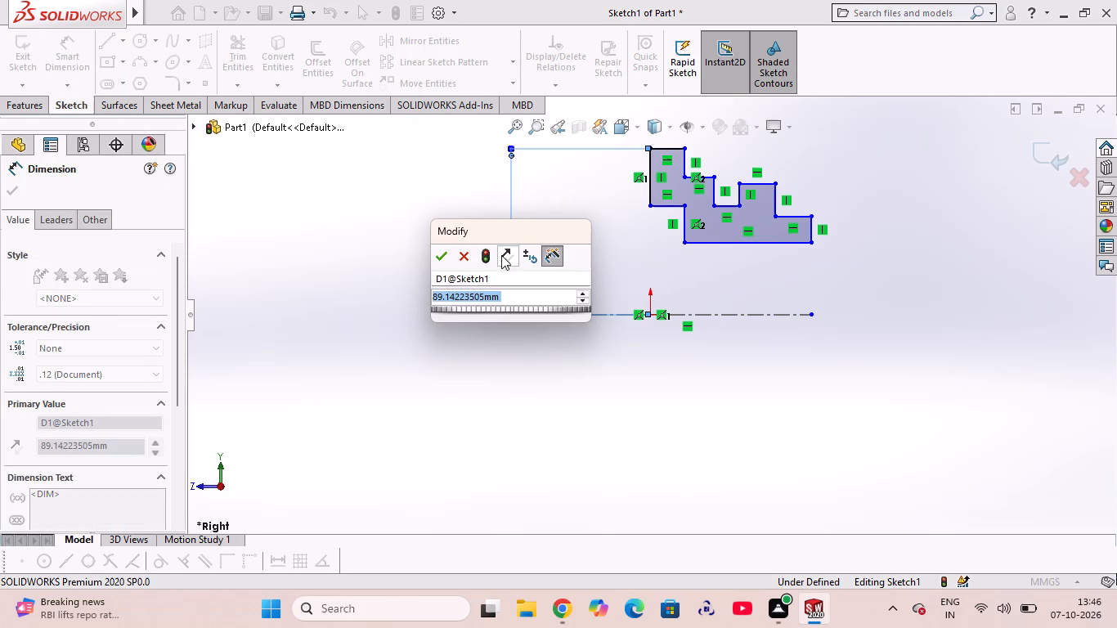
pyautogui.write('50')
pyautogui.press('Return')
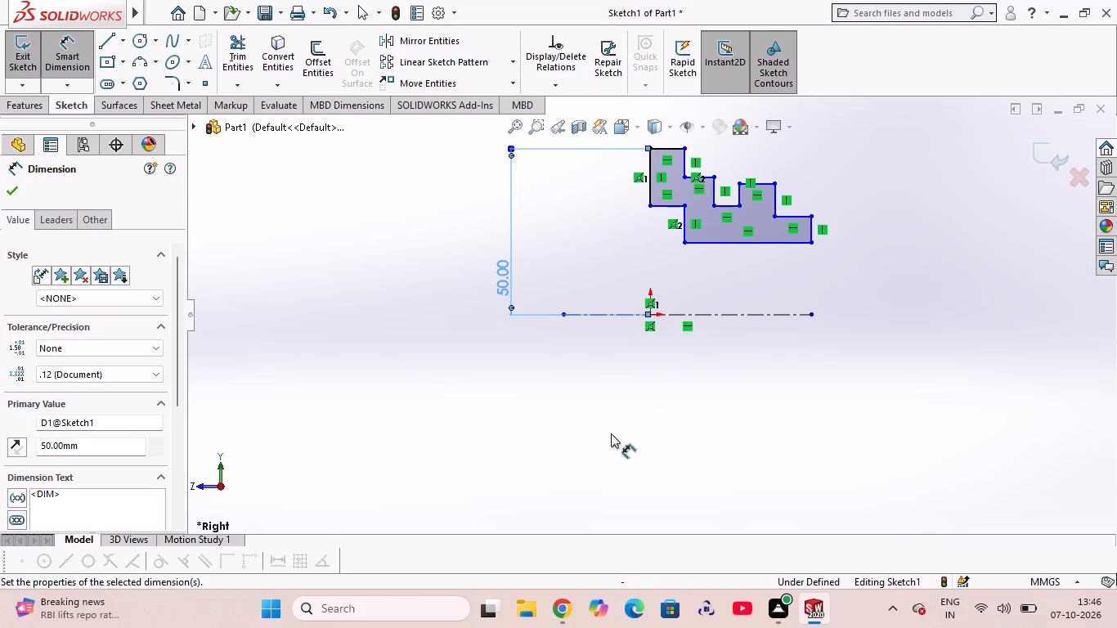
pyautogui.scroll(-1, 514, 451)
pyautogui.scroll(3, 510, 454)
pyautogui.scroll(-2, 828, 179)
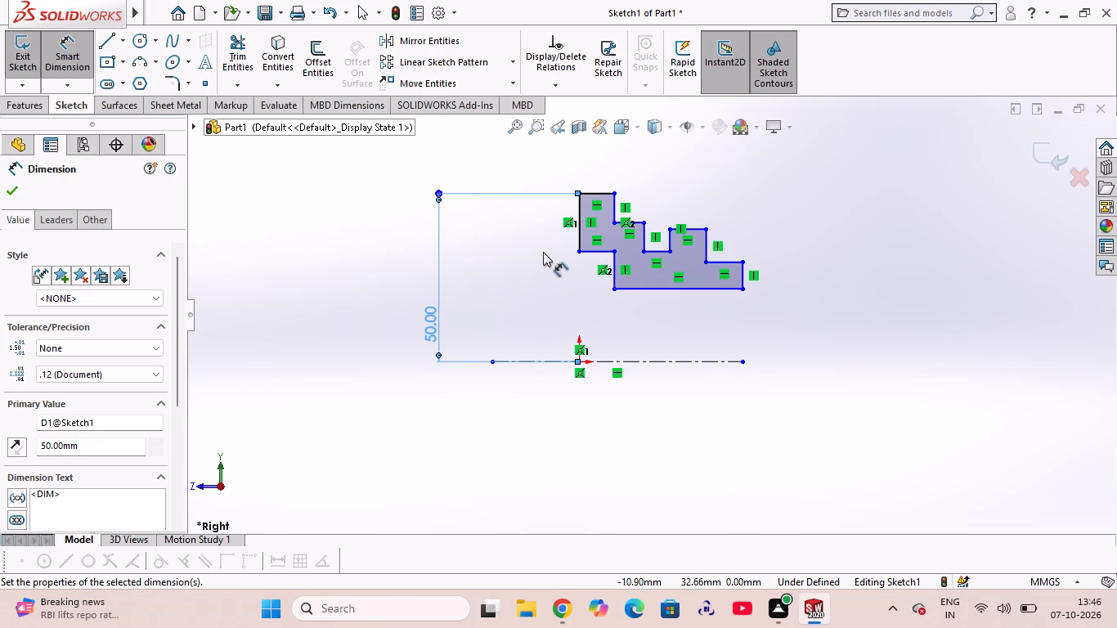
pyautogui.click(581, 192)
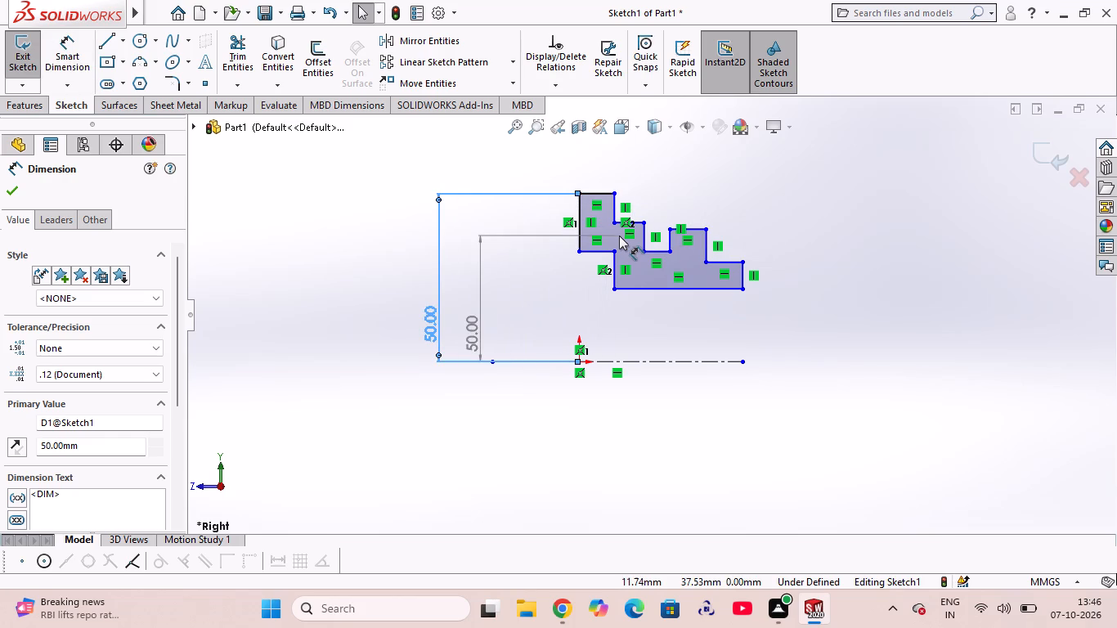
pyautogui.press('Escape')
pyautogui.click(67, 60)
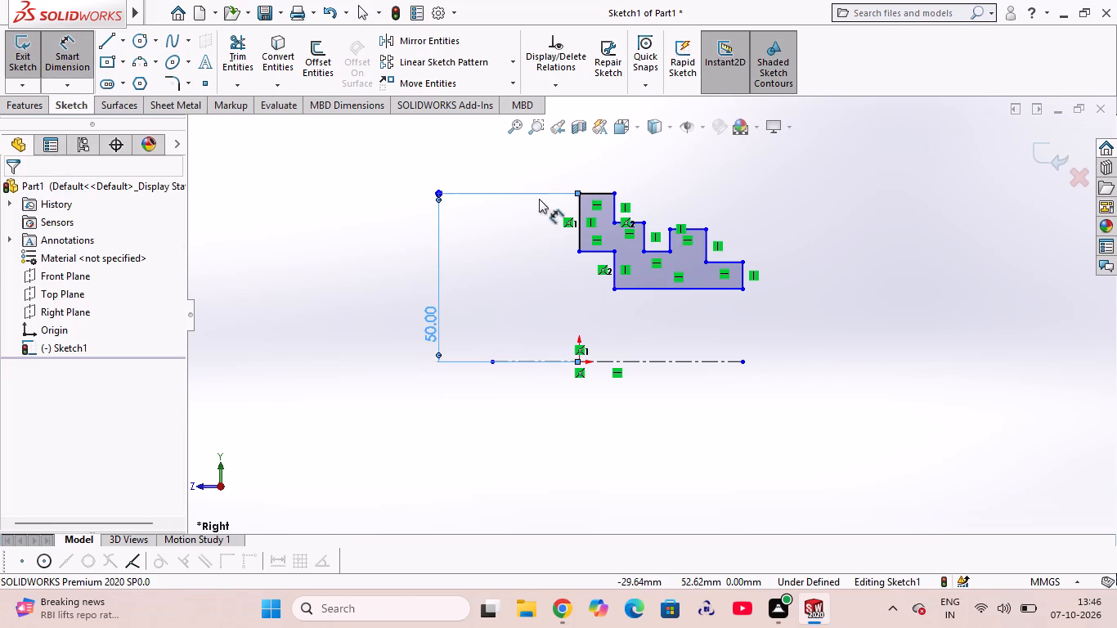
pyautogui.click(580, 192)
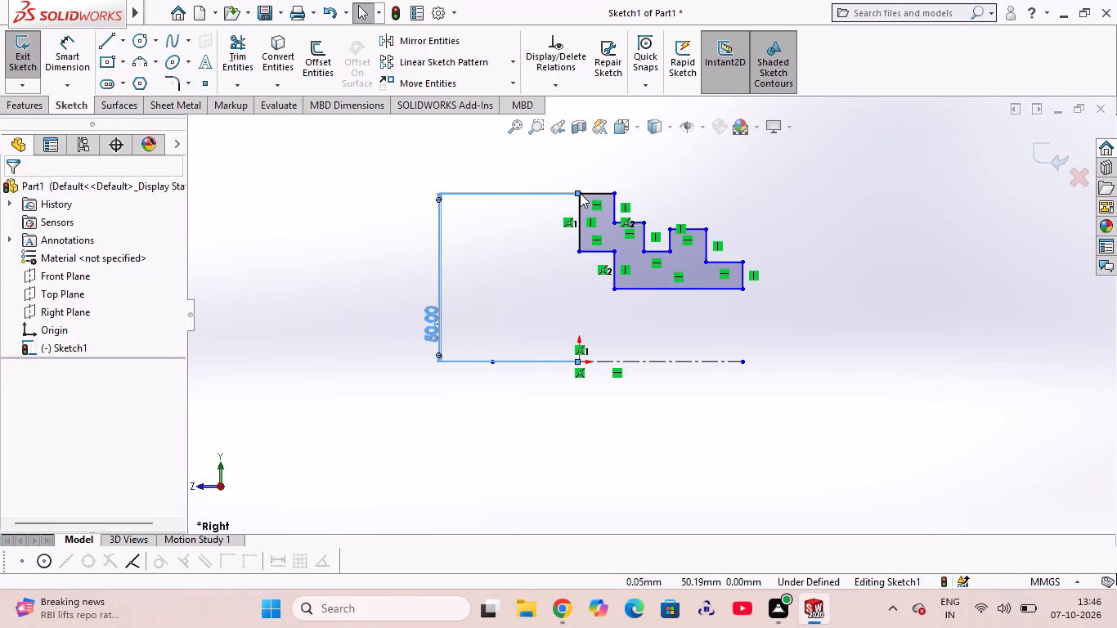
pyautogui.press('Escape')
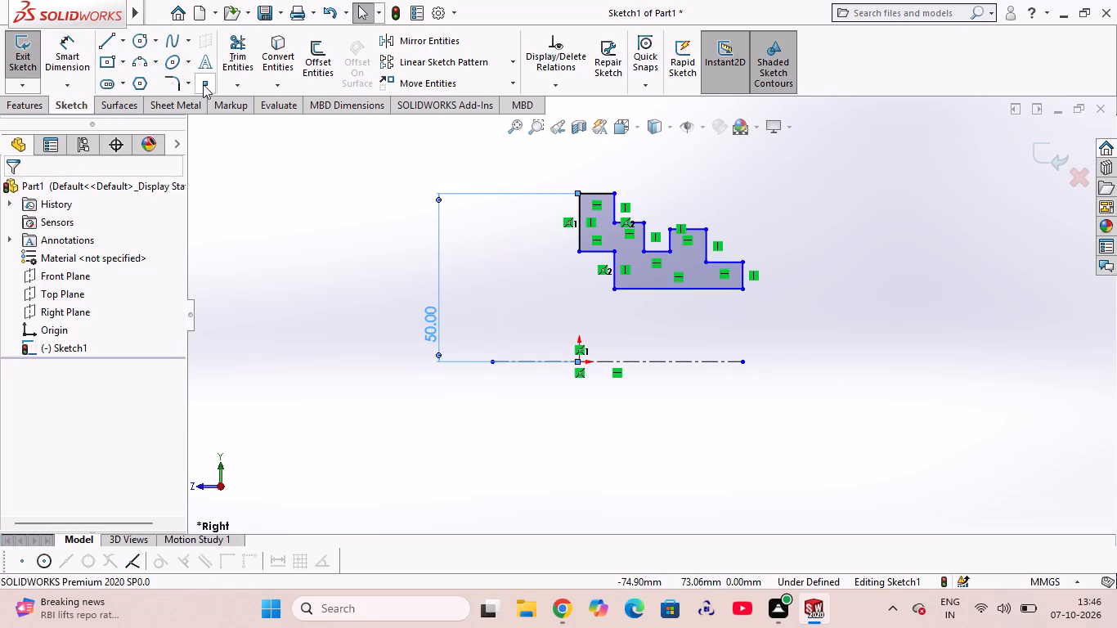
# Dimension the profile's overall length, from the top corner above the origin to the far end line's upper corner, as 41 mm.
pyautogui.click(56, 70)
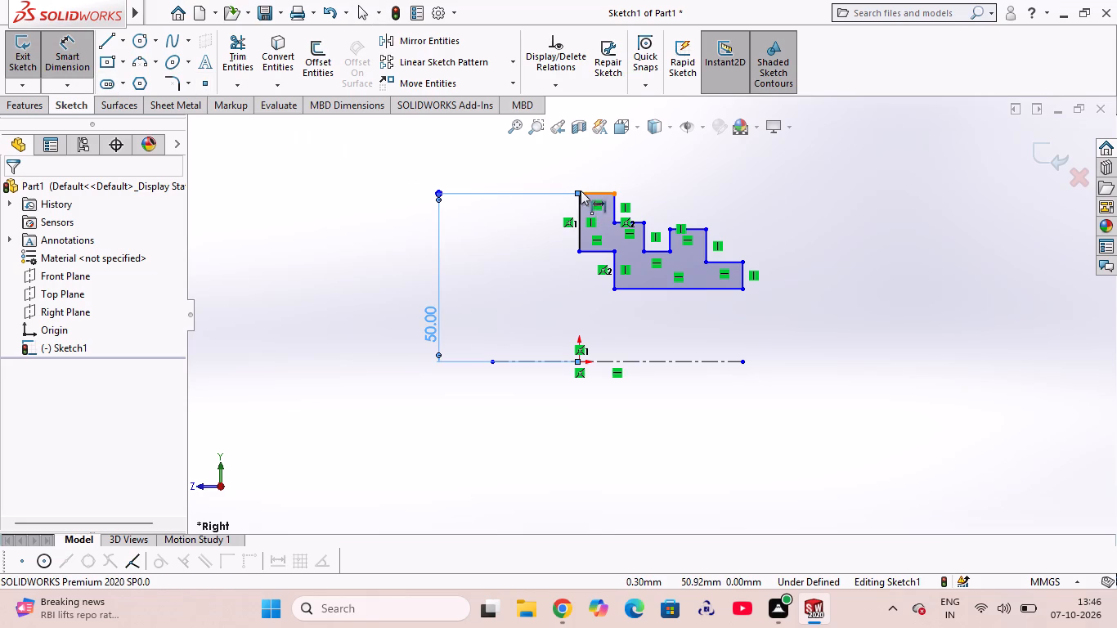
pyautogui.click(581, 192)
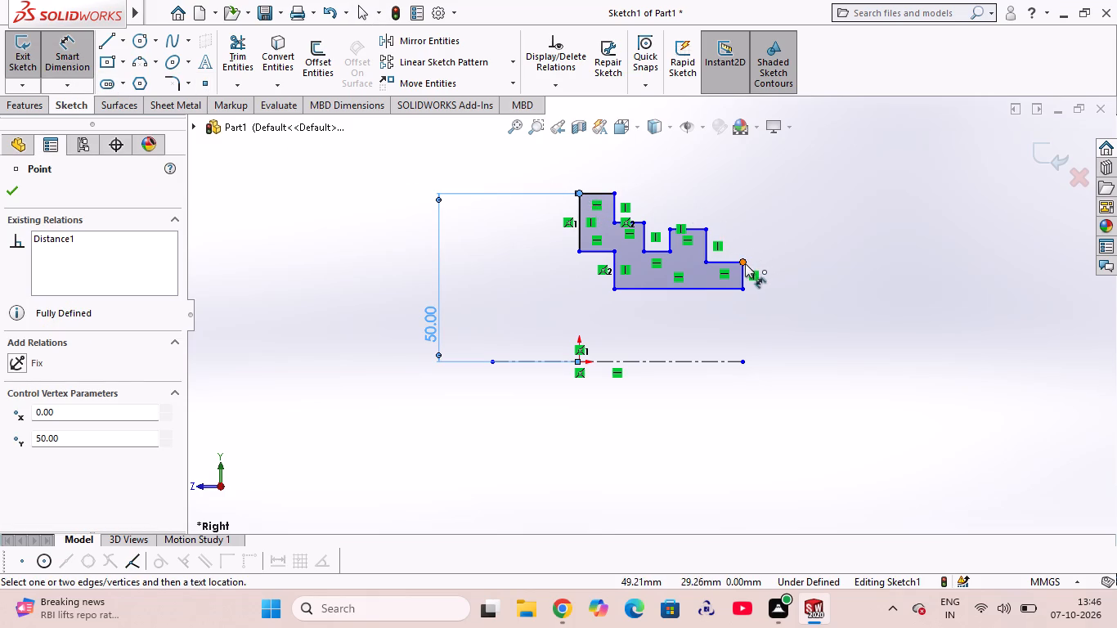
pyautogui.click(745, 263)
pyautogui.click(700, 162)
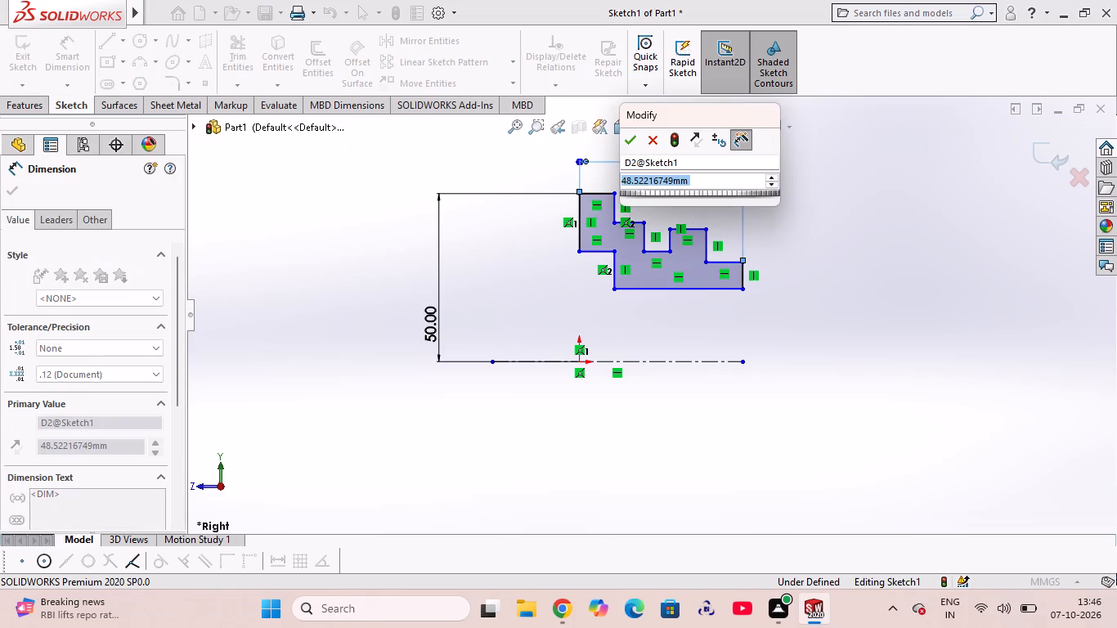
pyautogui.write('41')
pyautogui.press('Return')
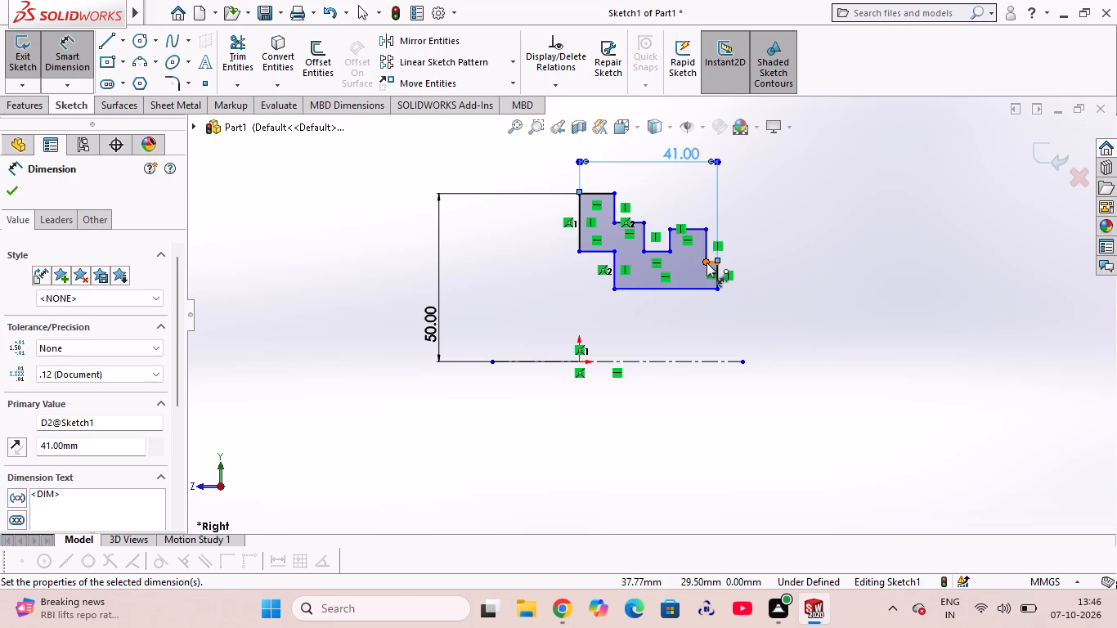
# Dimension the horizontal distance from the raised step's top outer corner to the end line's upper corner as 10 mm.
pyautogui.click(707, 230)
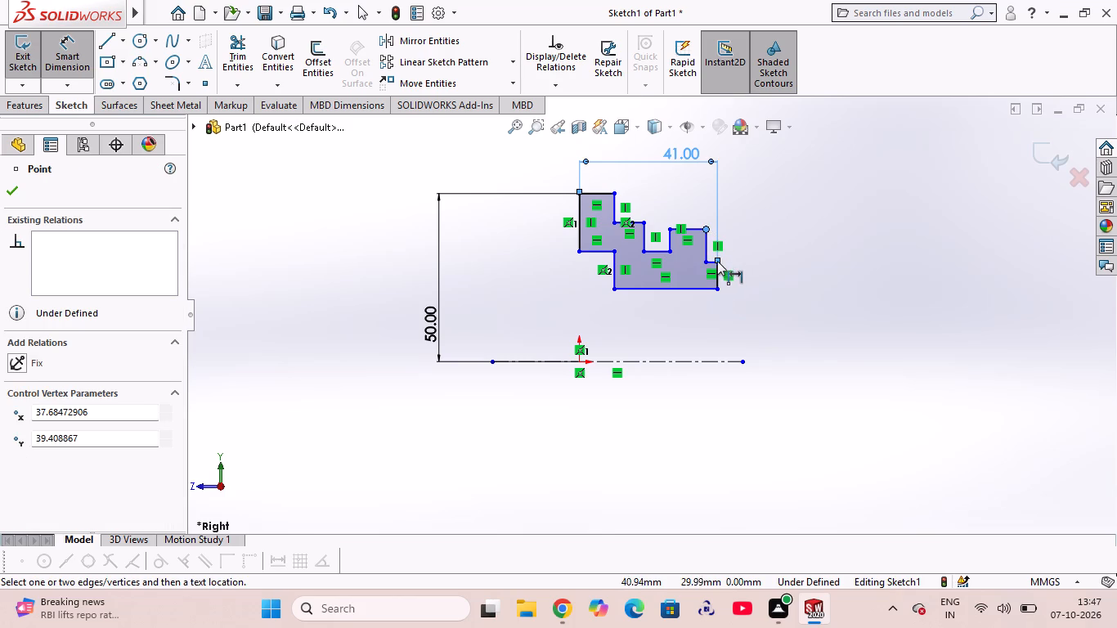
pyautogui.click(717, 263)
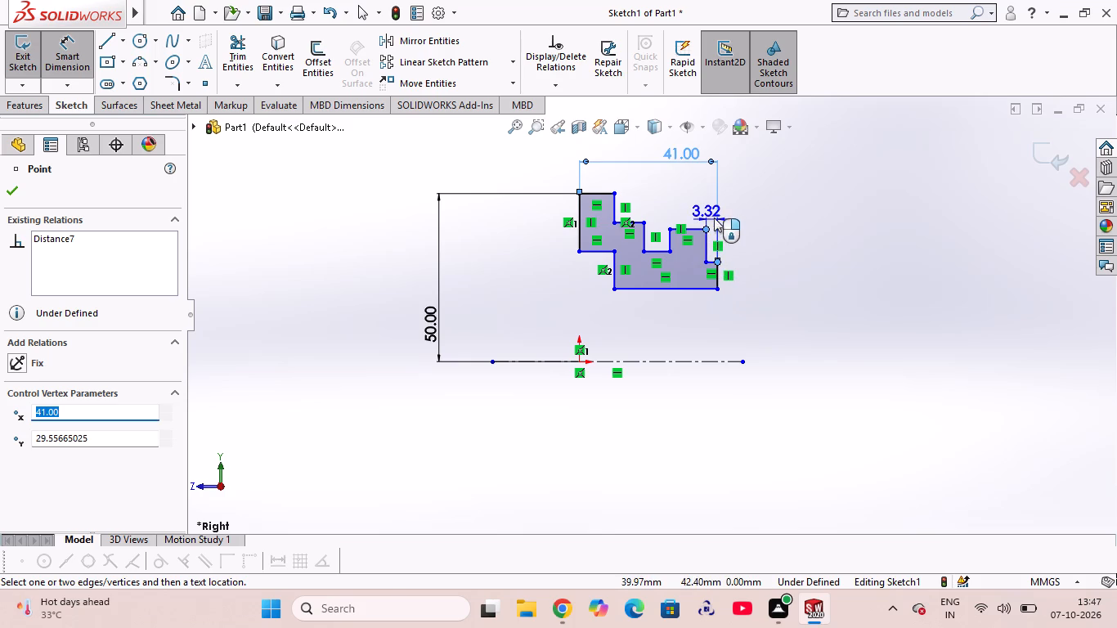
pyautogui.click(715, 200)
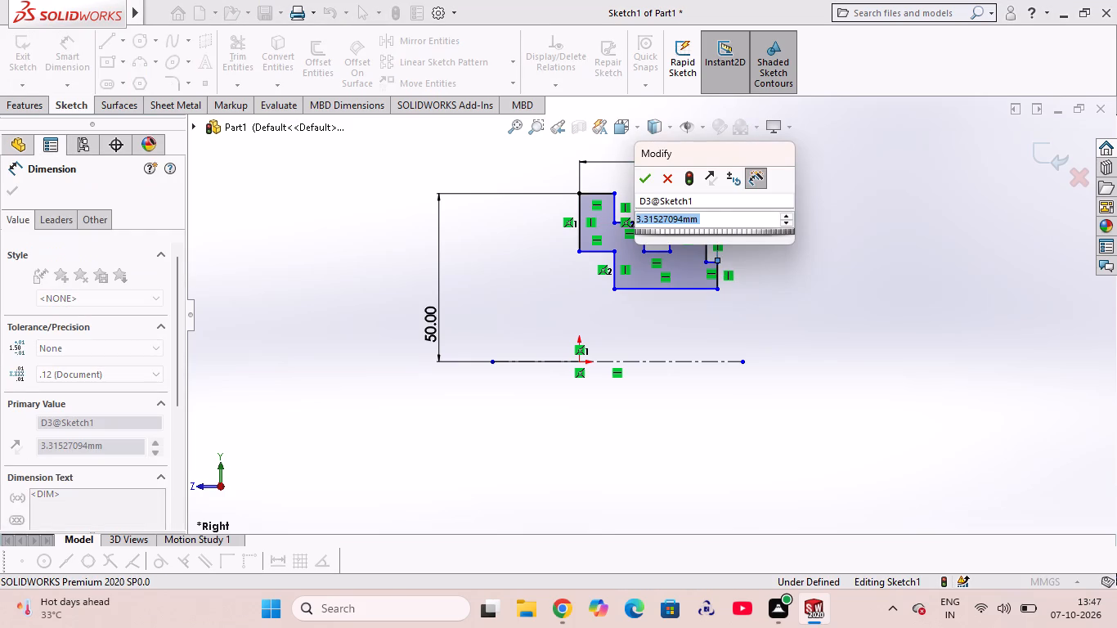
pyautogui.write('10')
pyautogui.press('Return')
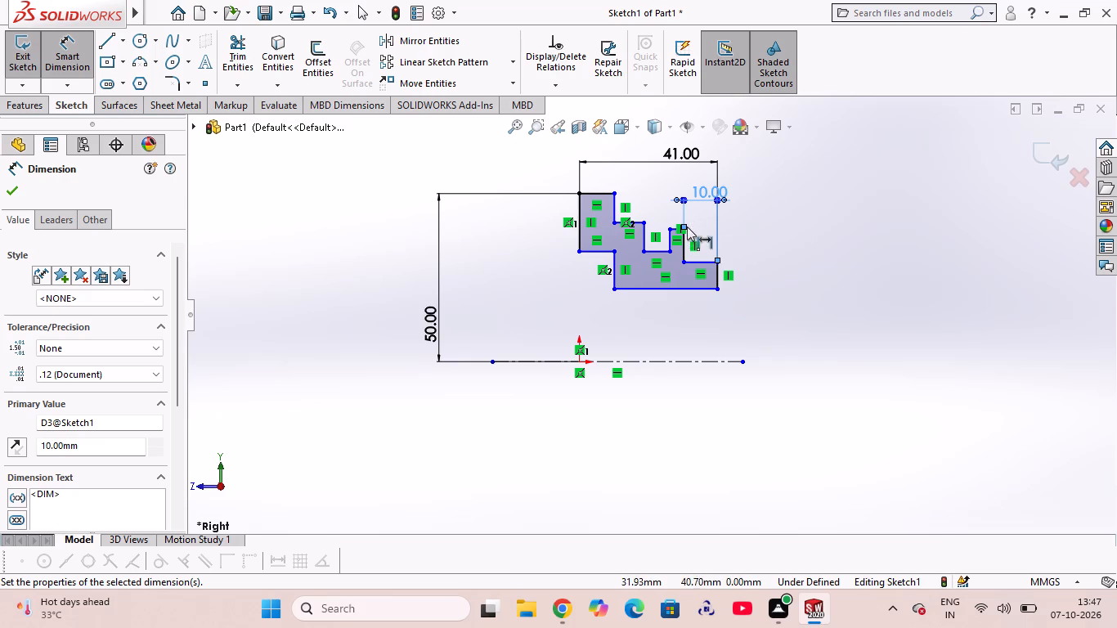
pyautogui.click(799, 254)
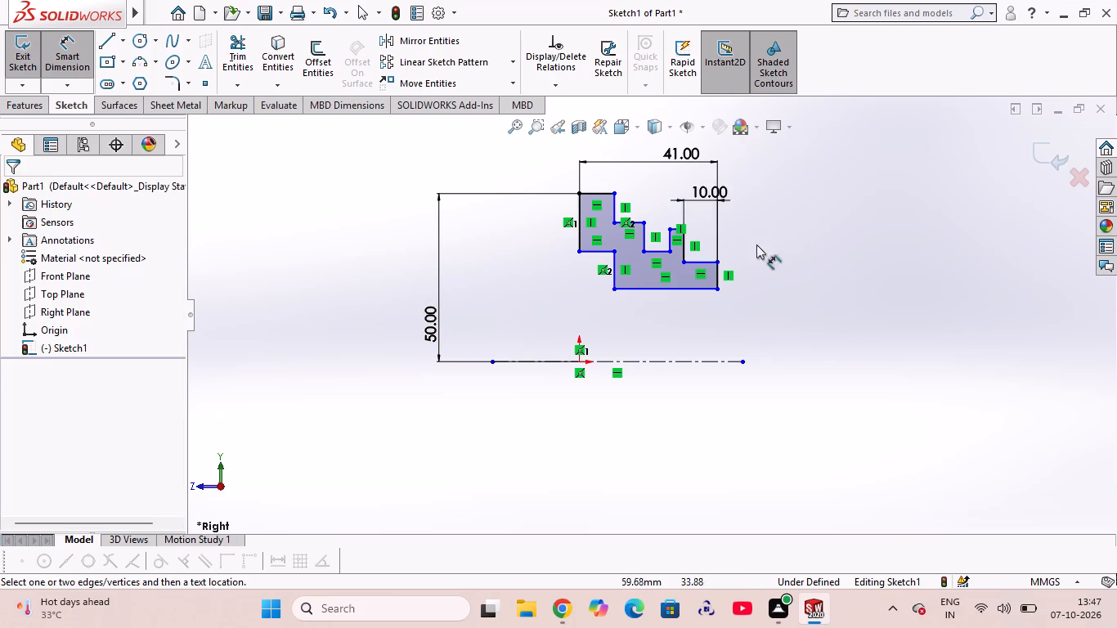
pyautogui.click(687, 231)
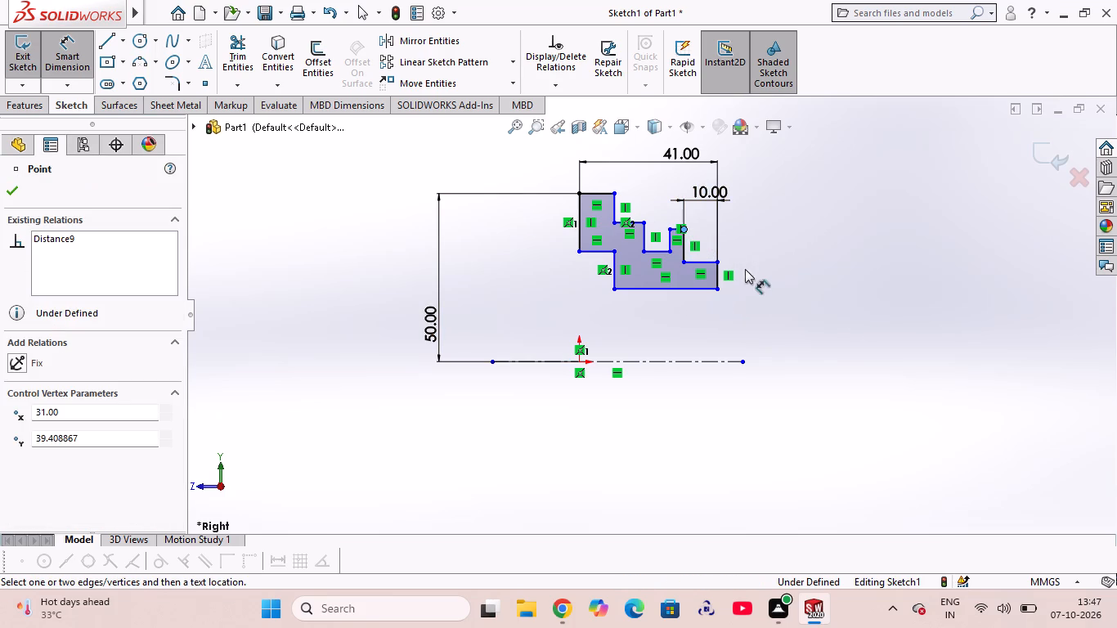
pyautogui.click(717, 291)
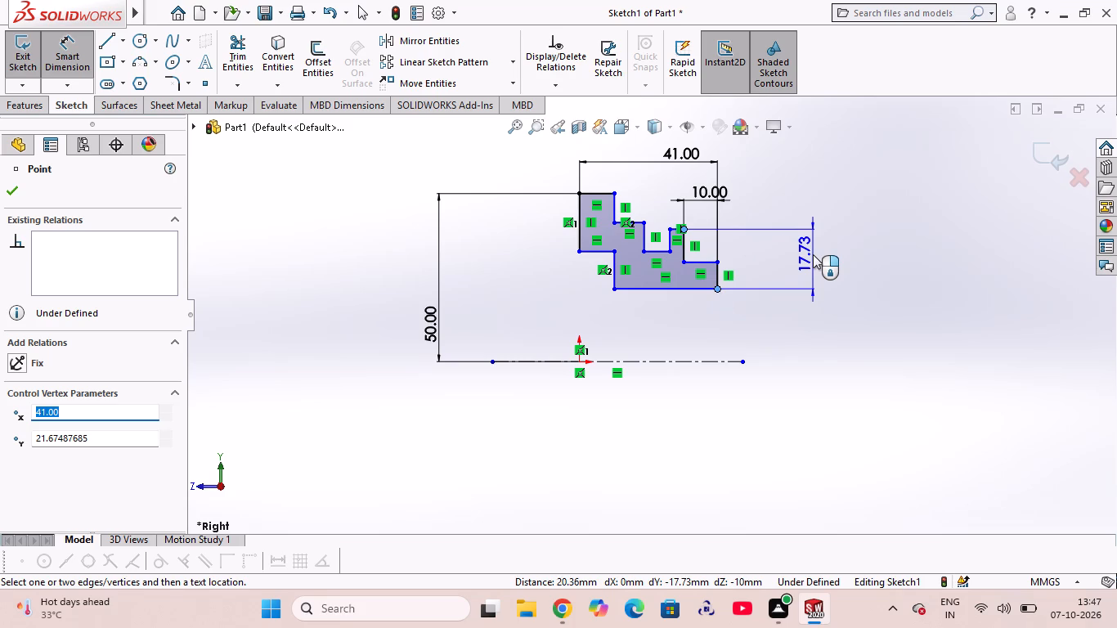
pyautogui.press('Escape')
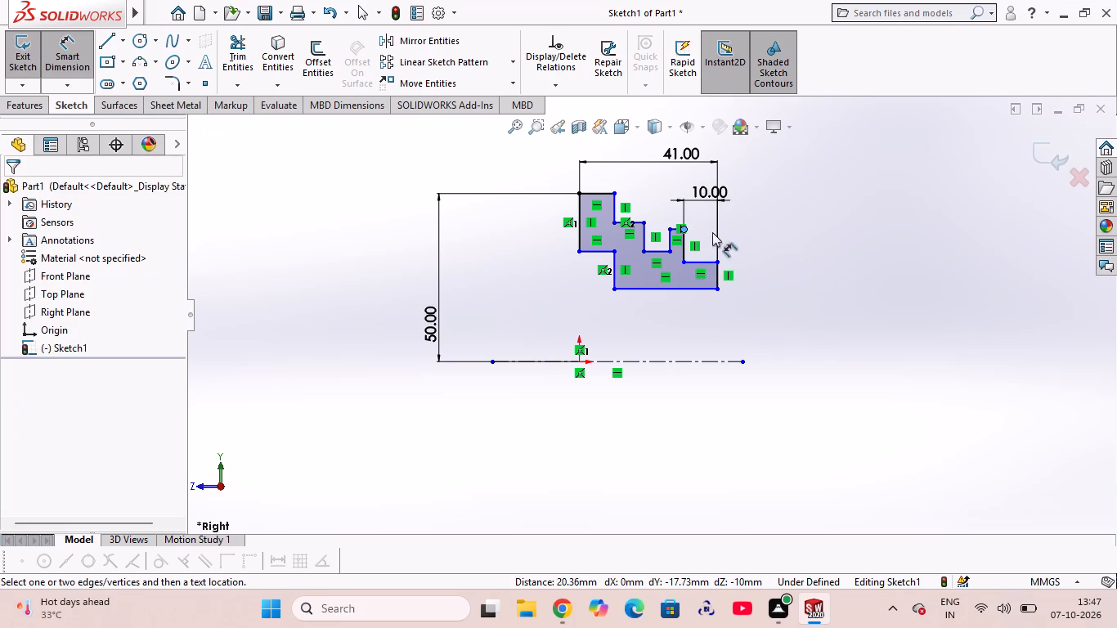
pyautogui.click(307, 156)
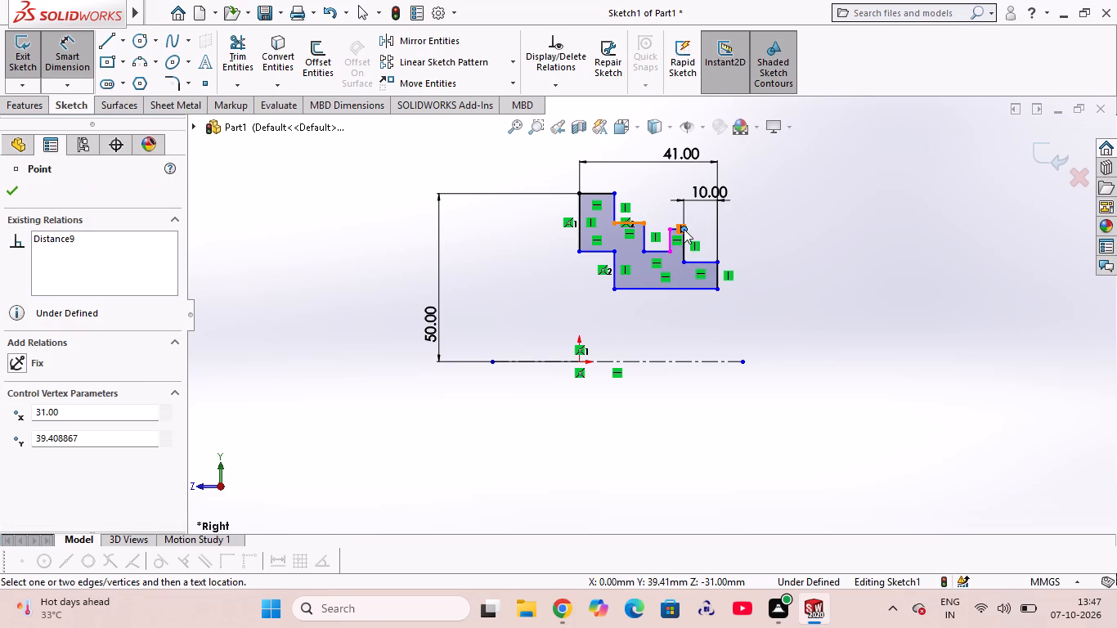
# Dimension the height of the raised step's top outer corner above the centerline as 45 mm.
pyautogui.click(80, 56)
pyautogui.click(70, 65)
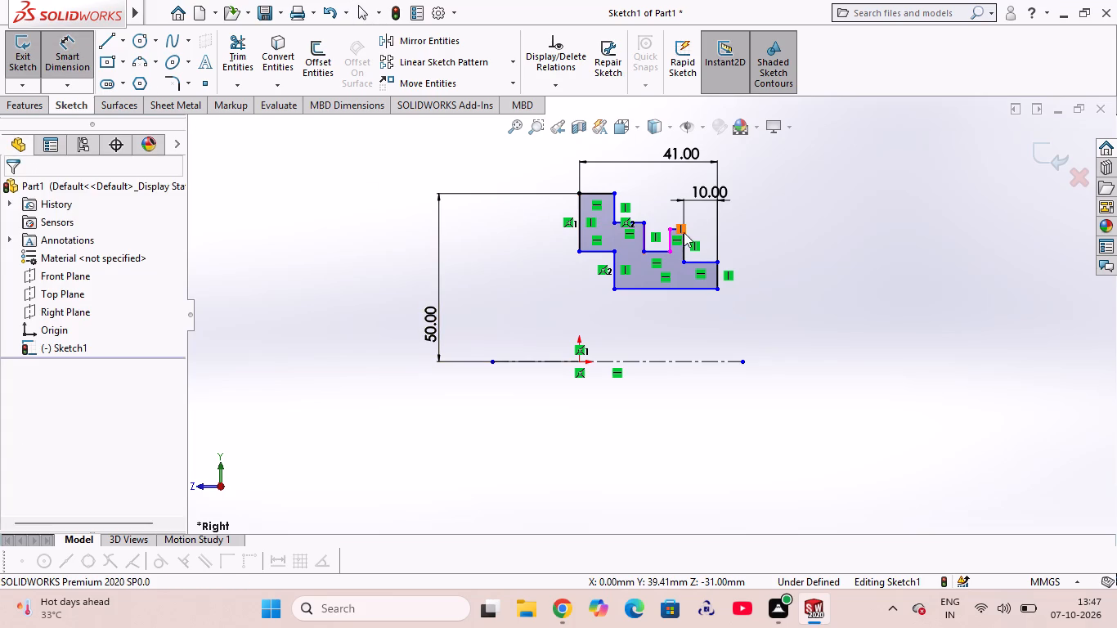
pyautogui.click(687, 231)
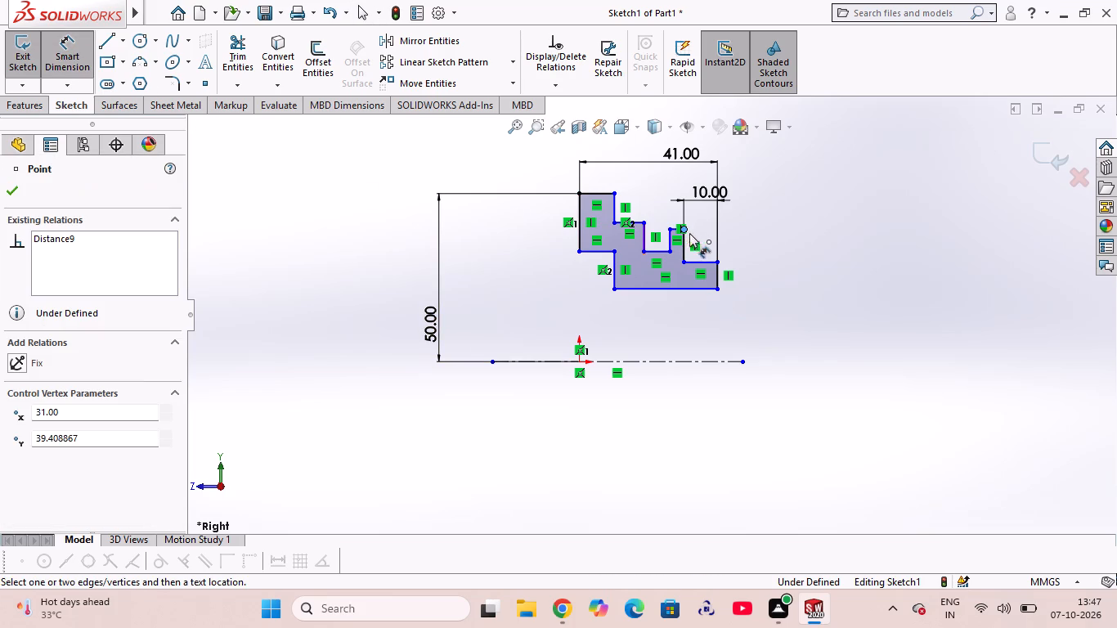
pyautogui.click(711, 361)
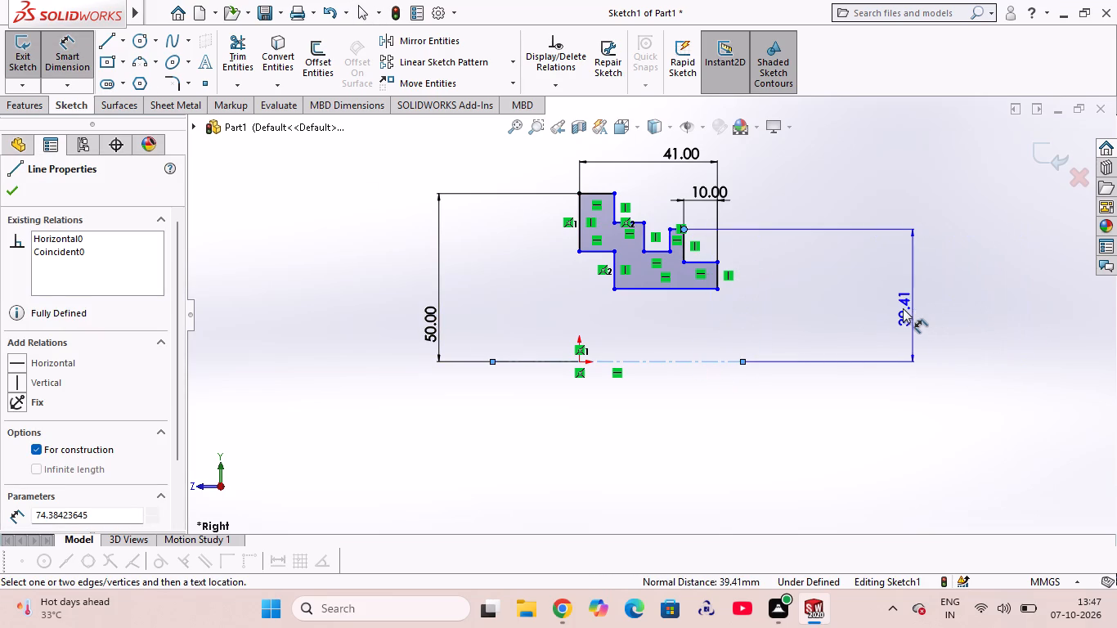
pyautogui.click(852, 303)
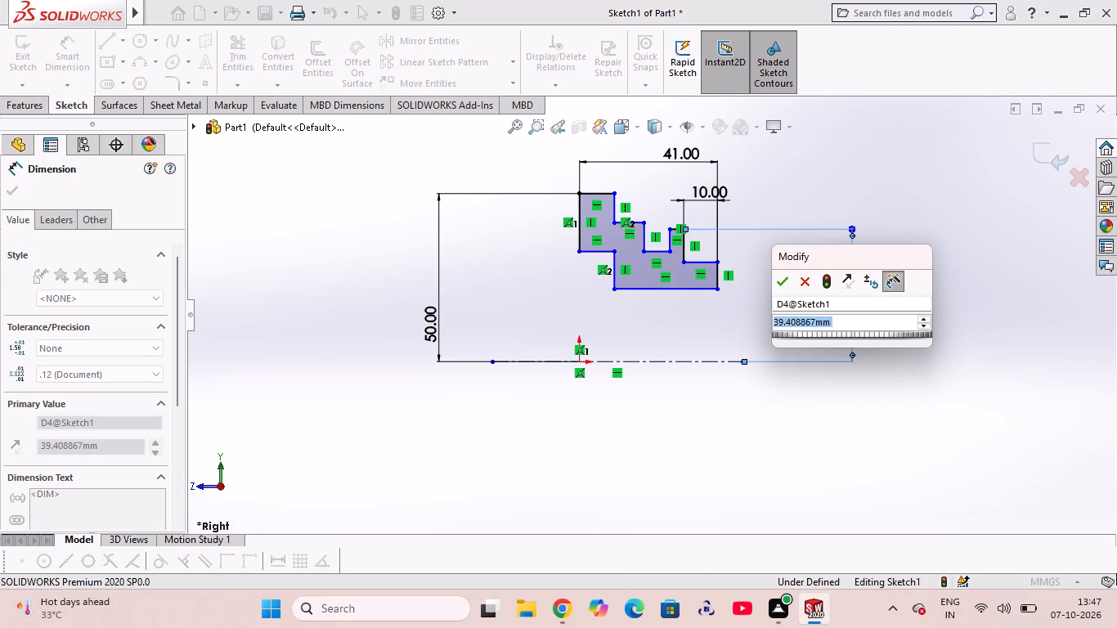
pyautogui.write('45')
pyautogui.press('Return')
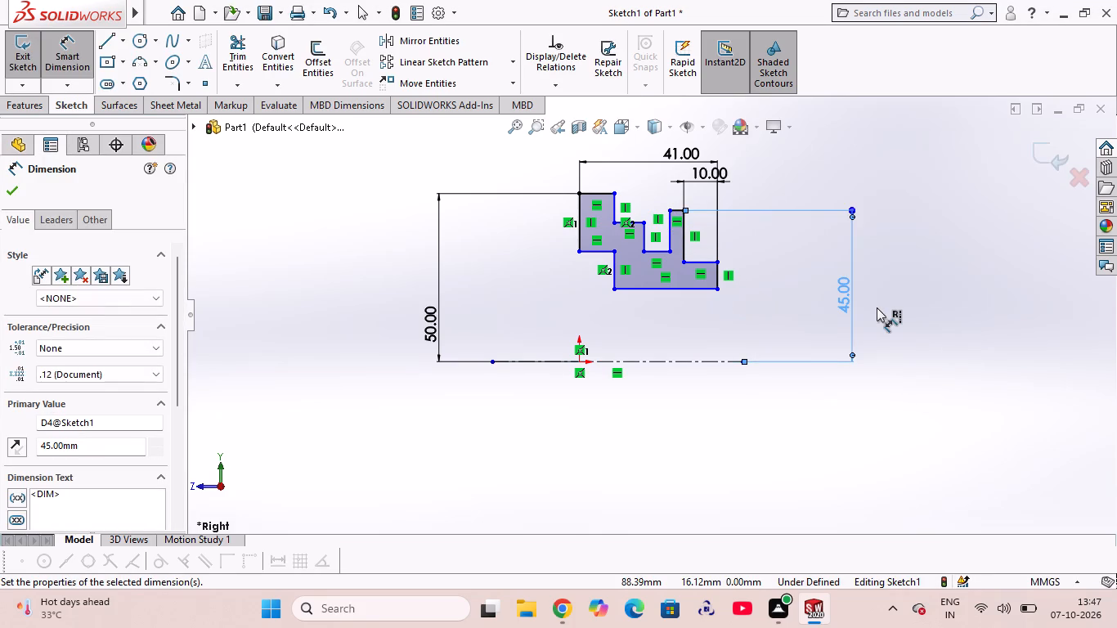
# Dimension the length of the profile's long bottom line, between its two end corners, as 35 mm.
pyautogui.click(612, 290)
pyautogui.click(714, 287)
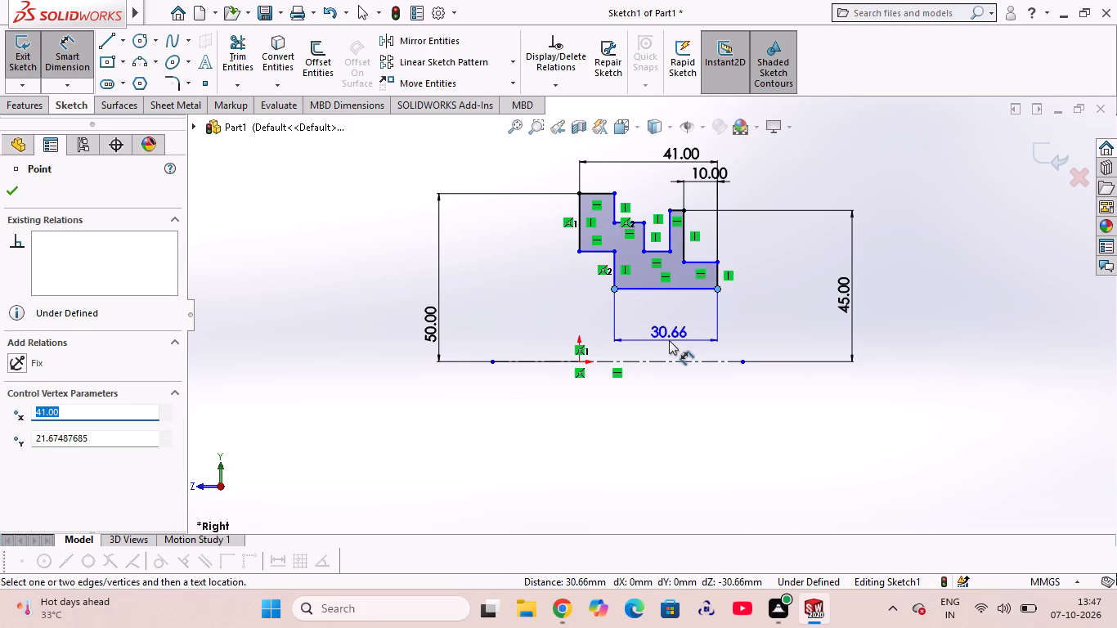
pyautogui.click(669, 340)
pyautogui.write('35')
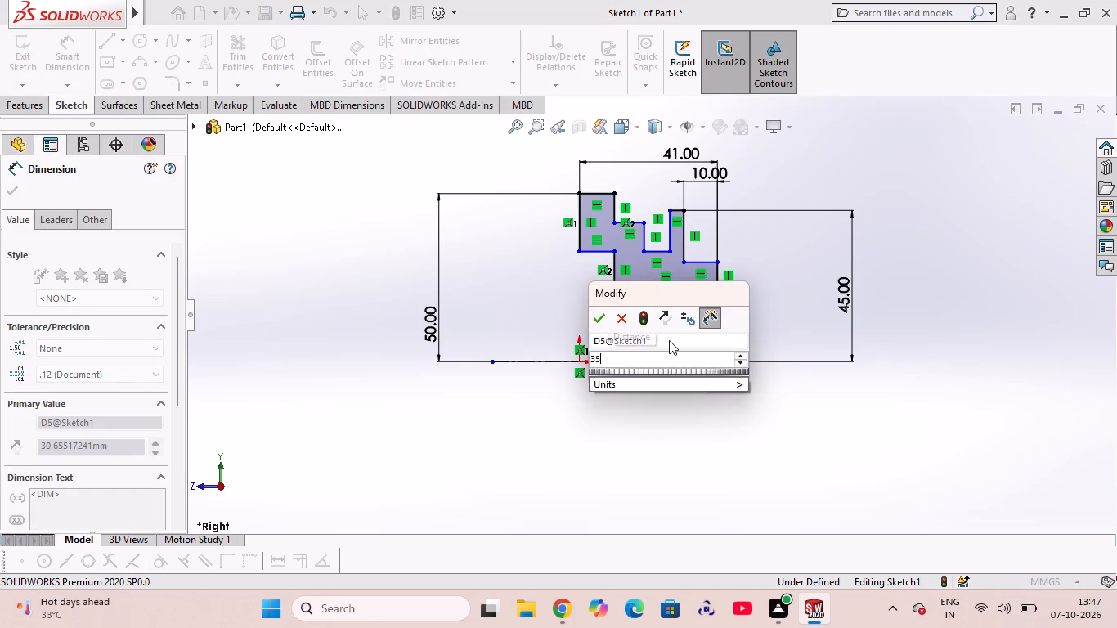
pyautogui.press('Return')
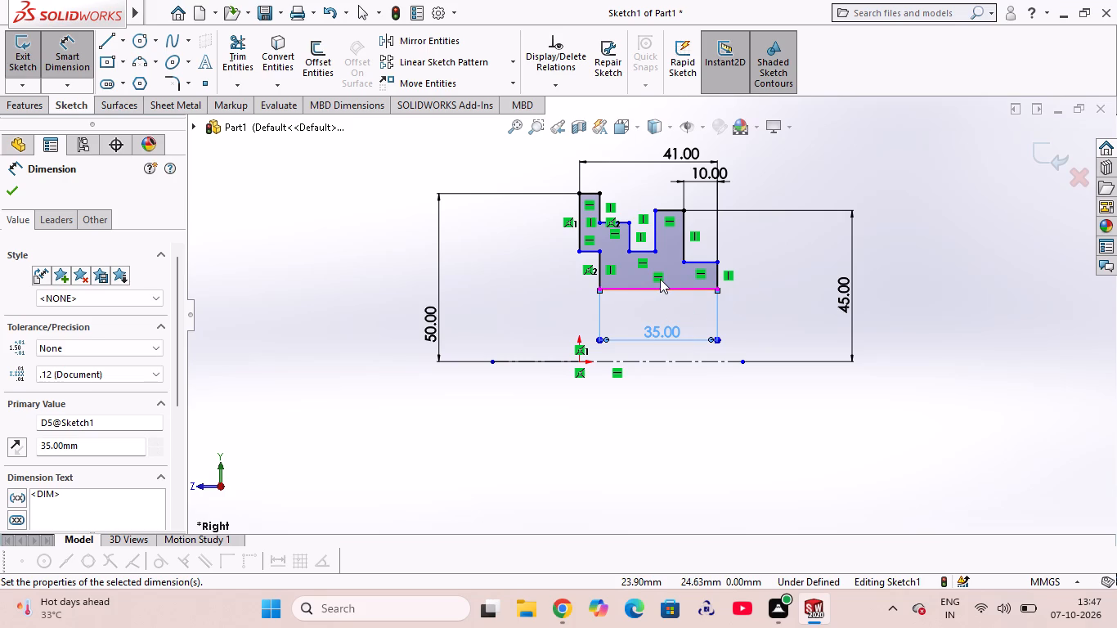
# Dimension the horizontal distance from the groove's lower corner nearest the origin to the bottom line's far end corner as 26 mm.
pyautogui.click(629, 251)
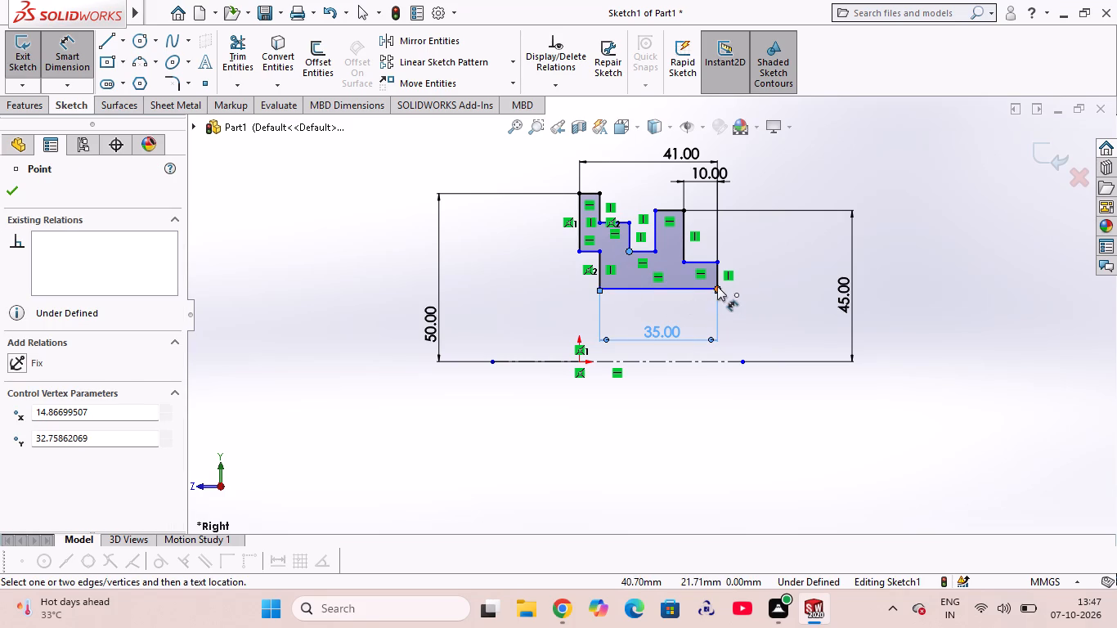
pyautogui.click(718, 286)
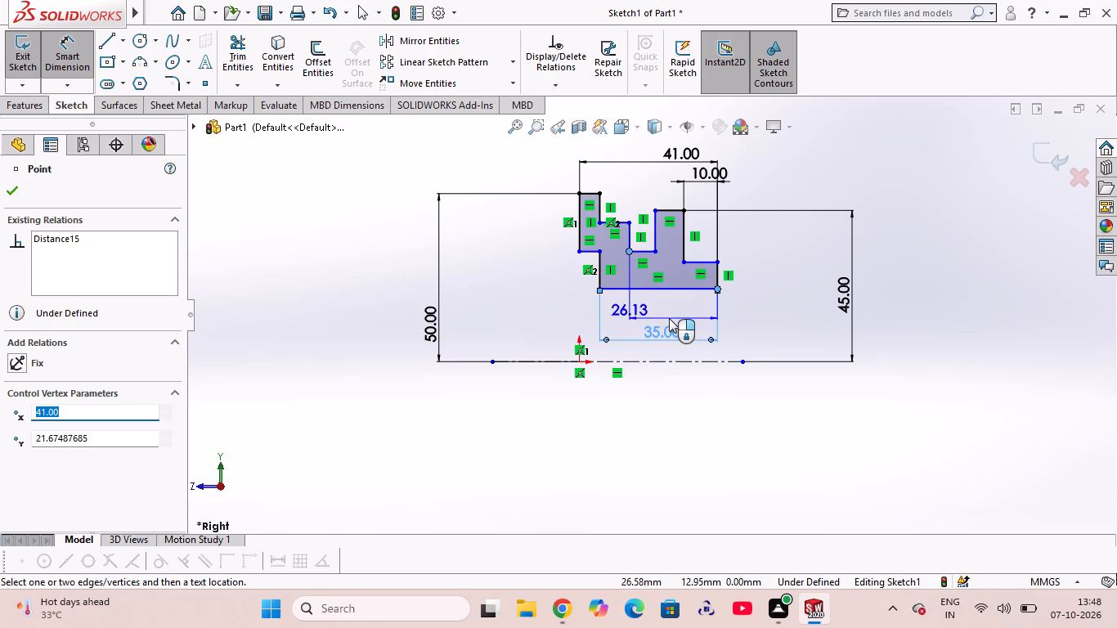
pyautogui.click(669, 318)
pyautogui.write('26')
pyautogui.press('Return')
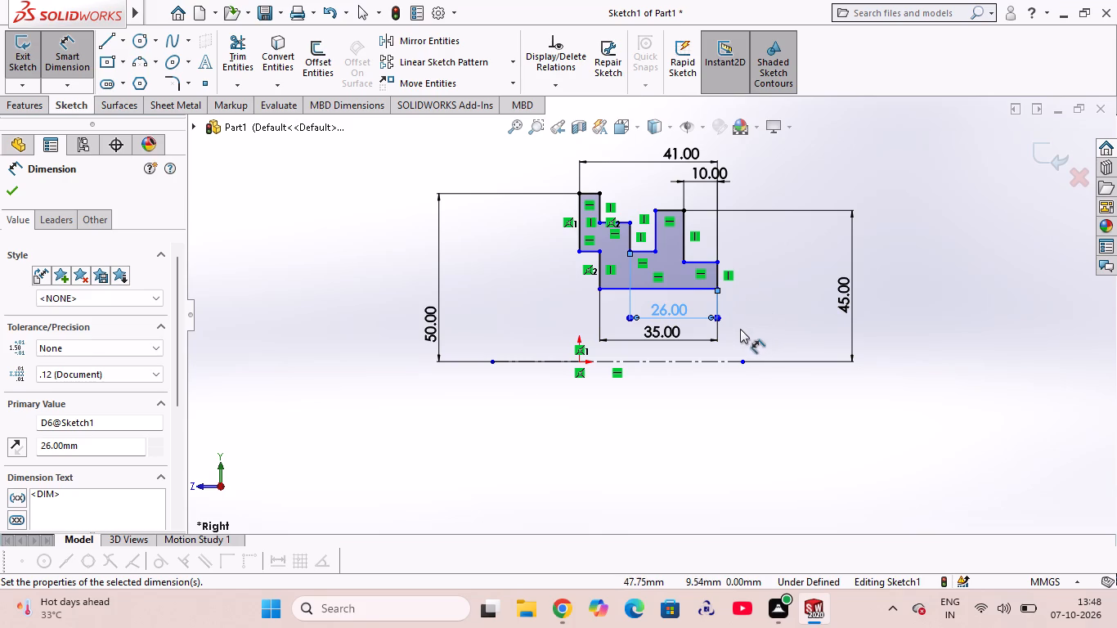
# Dimension the height of the bottom line's far end corner above the centerline as 10.5 mm.
pyautogui.click(719, 287)
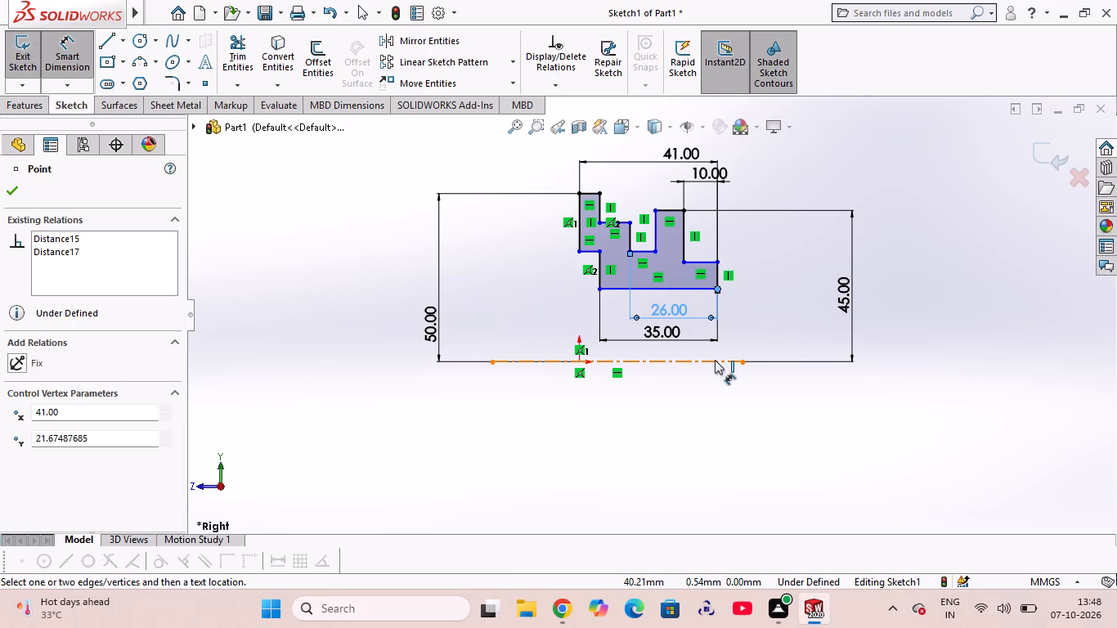
pyautogui.click(715, 360)
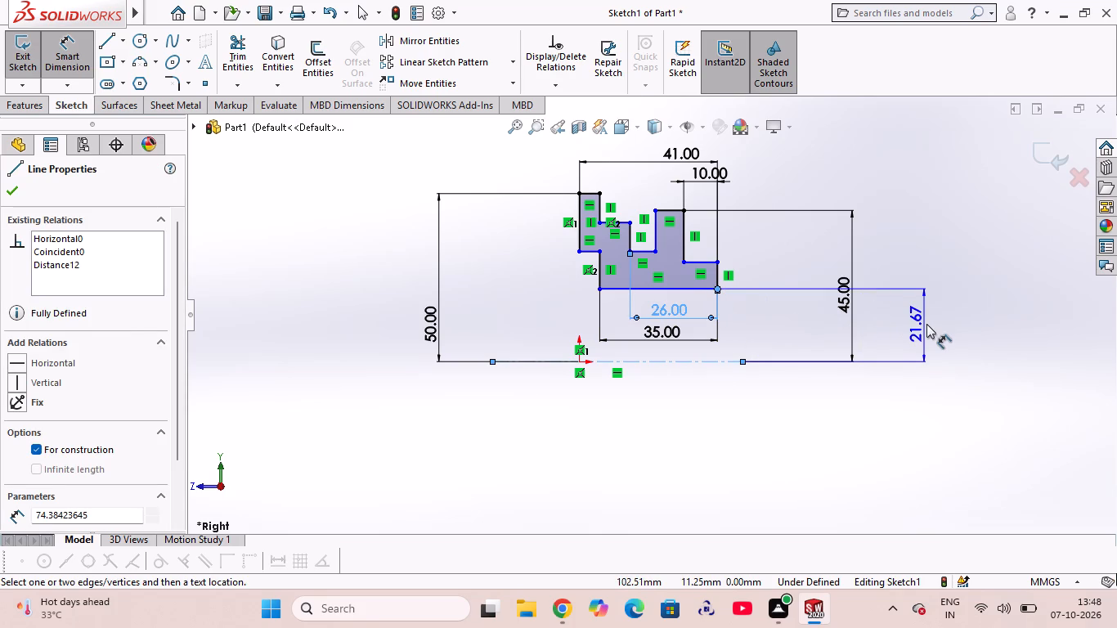
pyautogui.click(926, 324)
pyautogui.write('10.5')
pyautogui.press('Return')
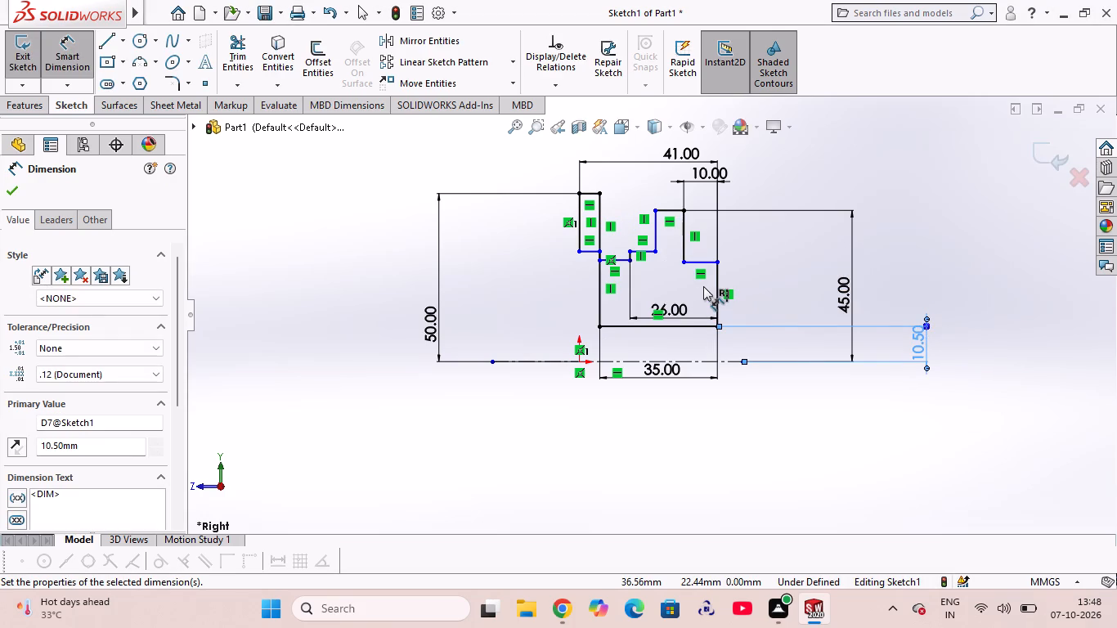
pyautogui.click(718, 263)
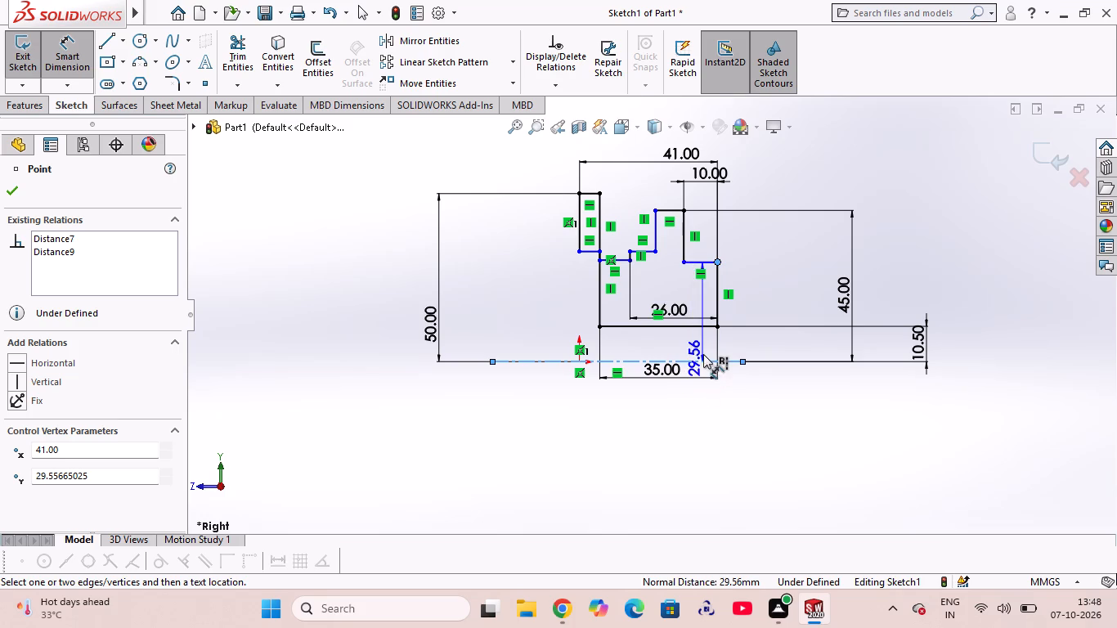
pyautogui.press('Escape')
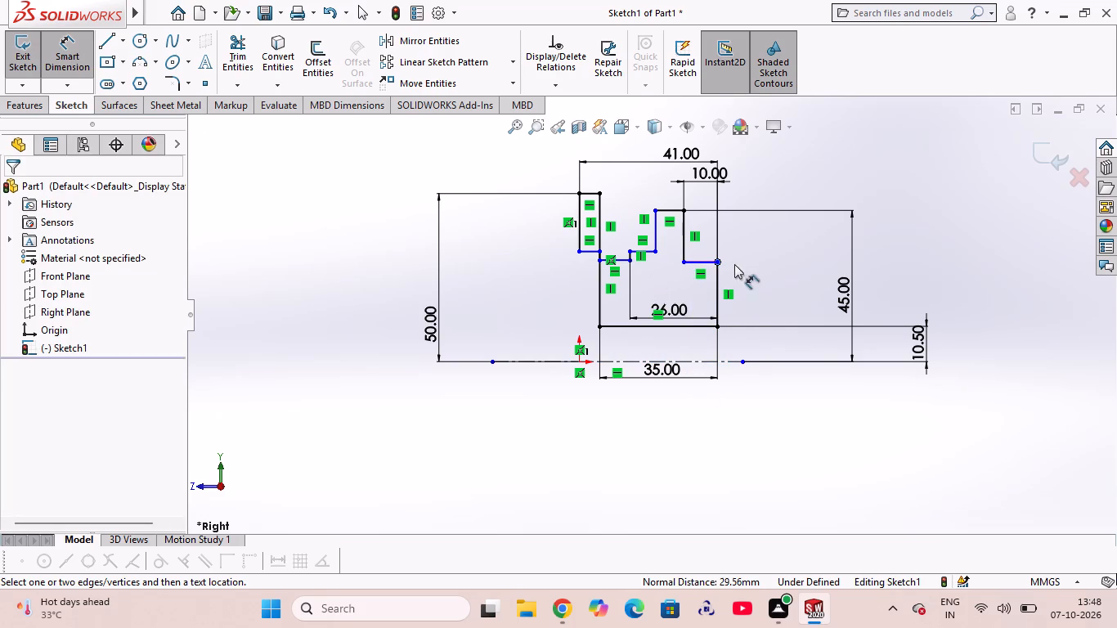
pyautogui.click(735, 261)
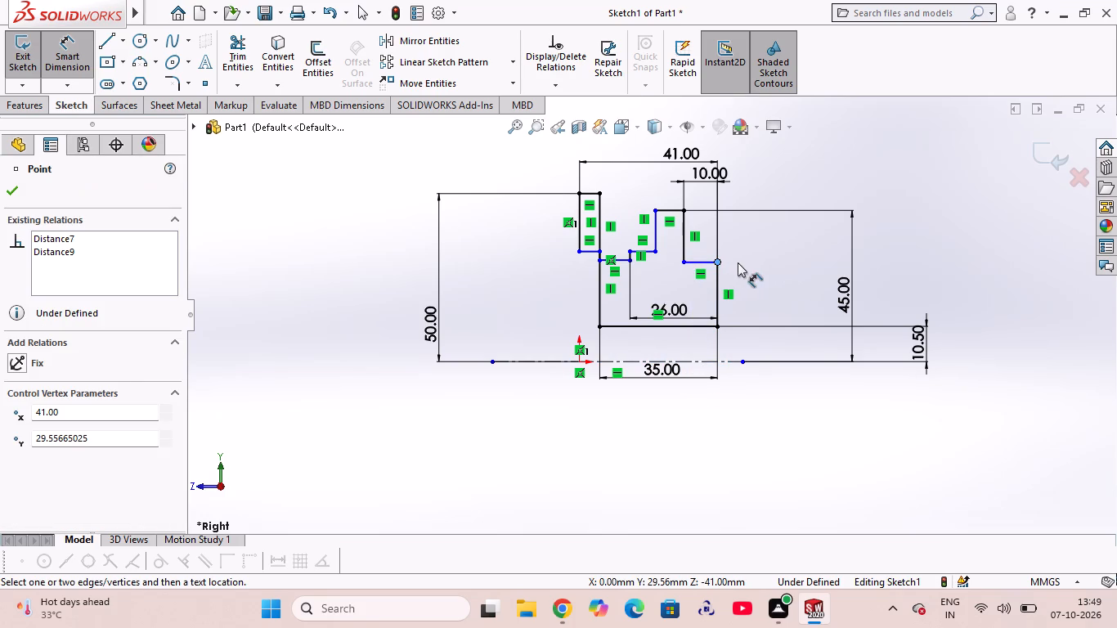
# Dimension the height of the end line's upper corner above the centerline as 16 mm.
pyautogui.click(57, 60)
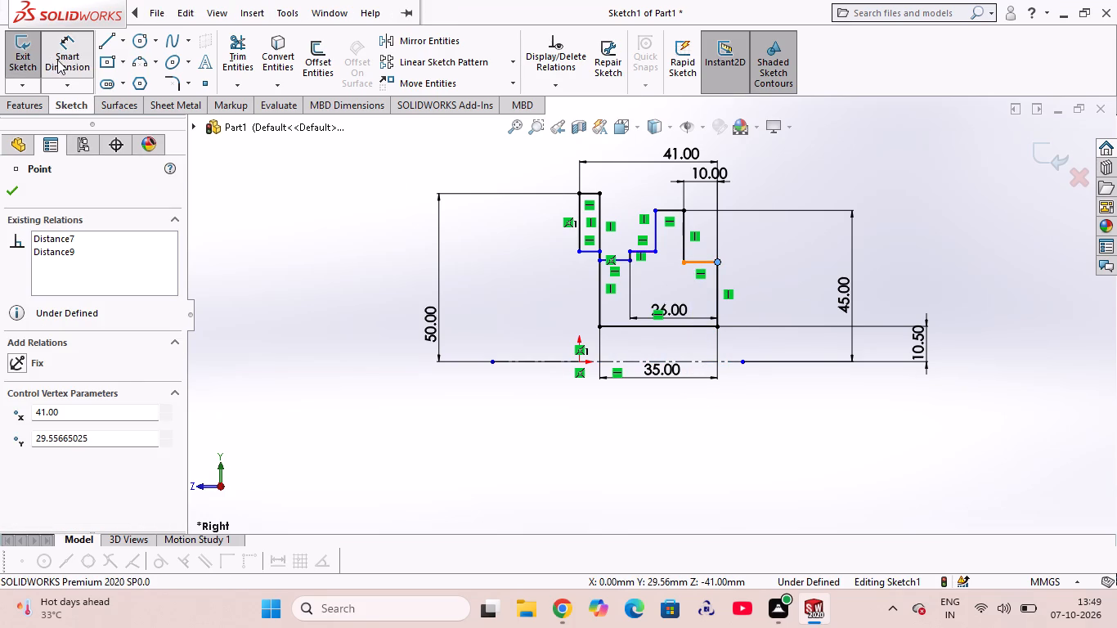
pyautogui.click(74, 65)
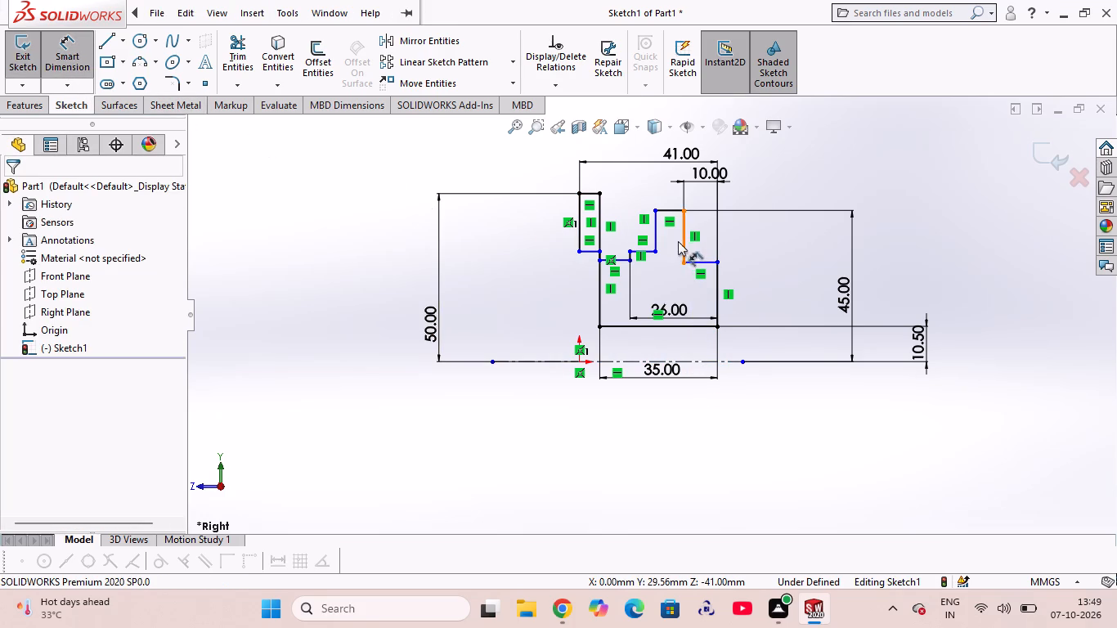
pyautogui.click(718, 261)
pyautogui.click(721, 361)
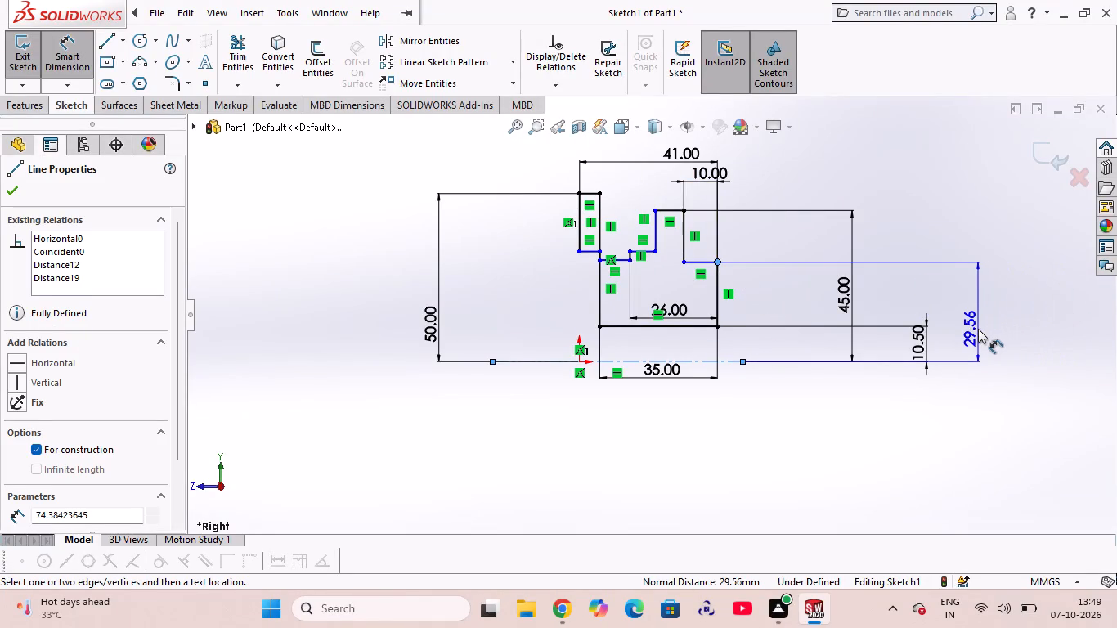
pyautogui.click(978, 329)
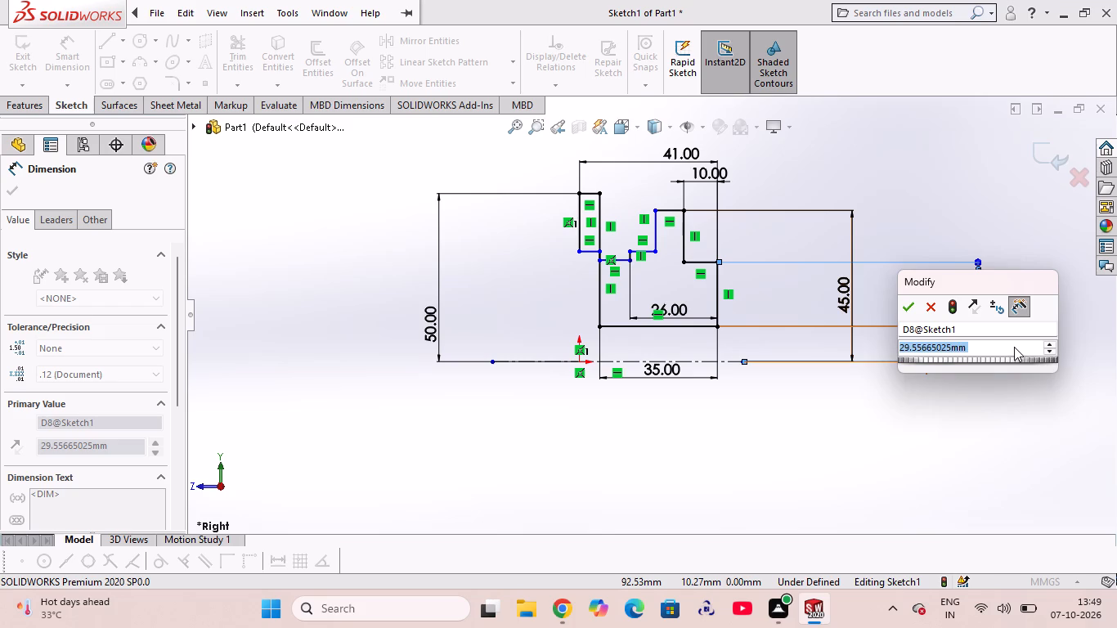
pyautogui.write('16')
pyautogui.press('Return')
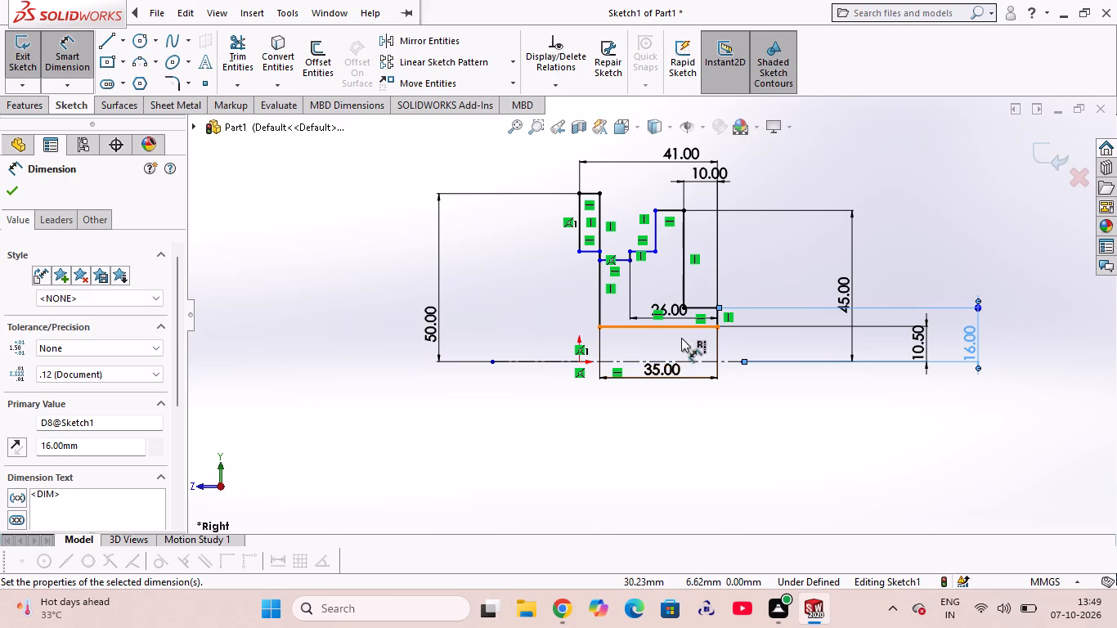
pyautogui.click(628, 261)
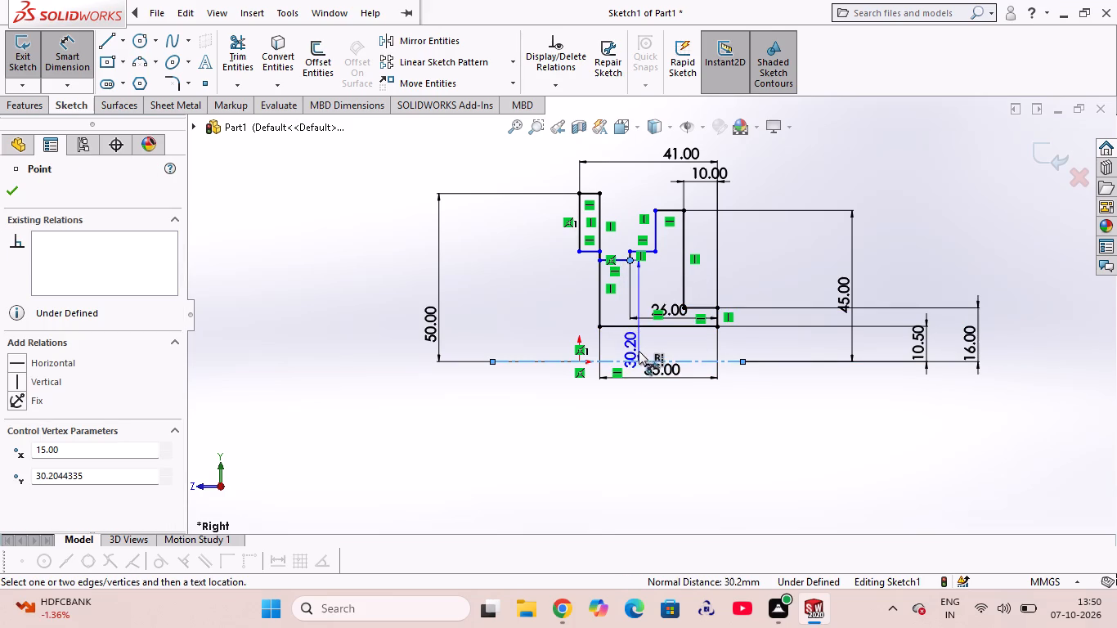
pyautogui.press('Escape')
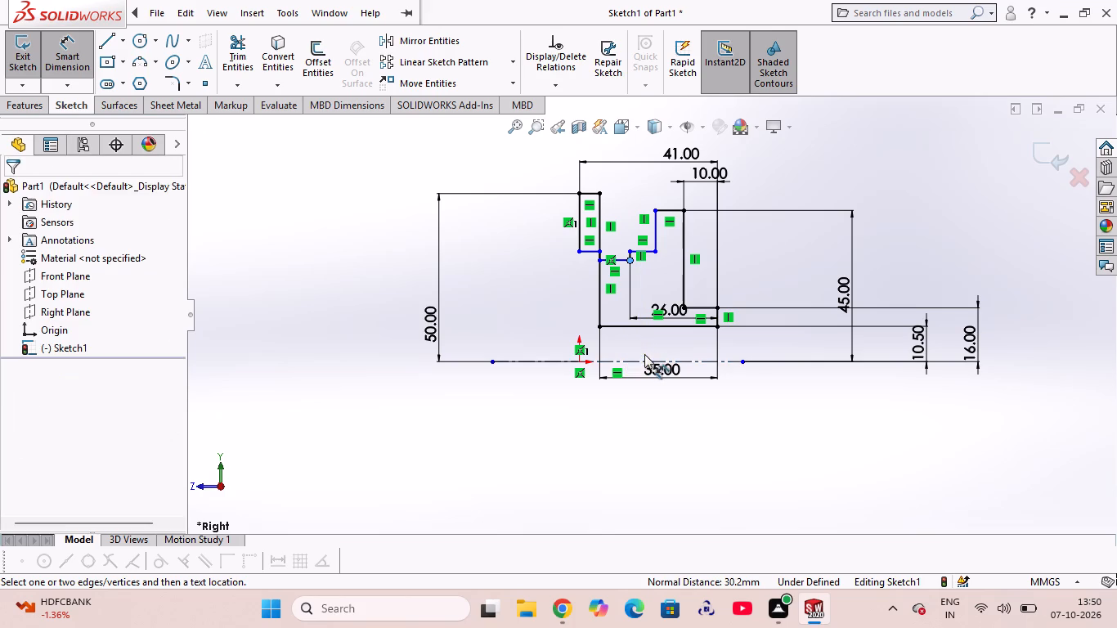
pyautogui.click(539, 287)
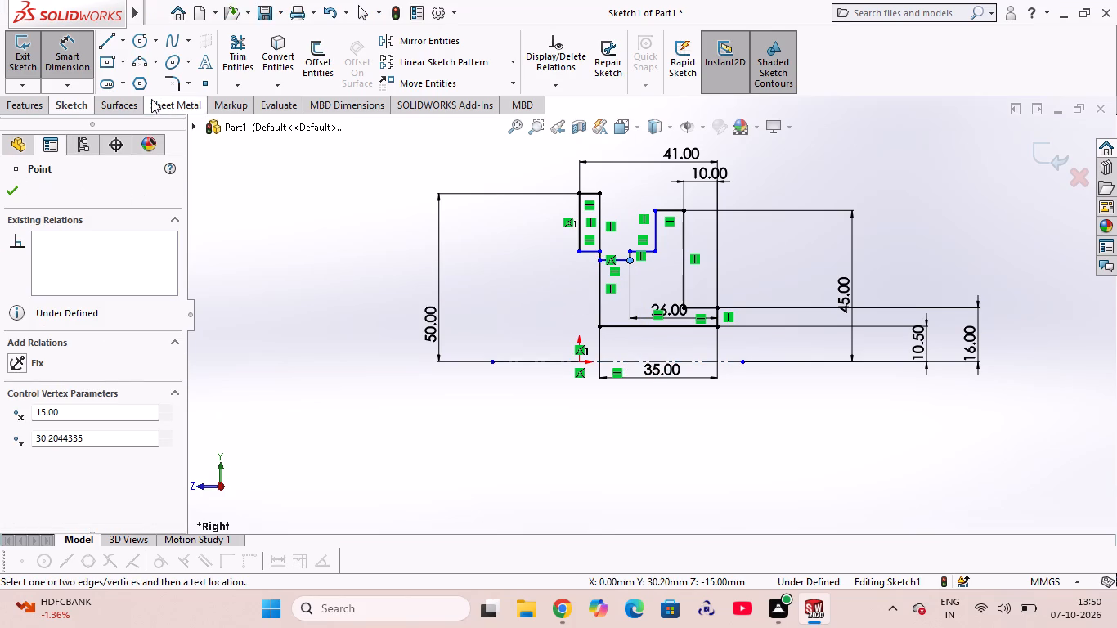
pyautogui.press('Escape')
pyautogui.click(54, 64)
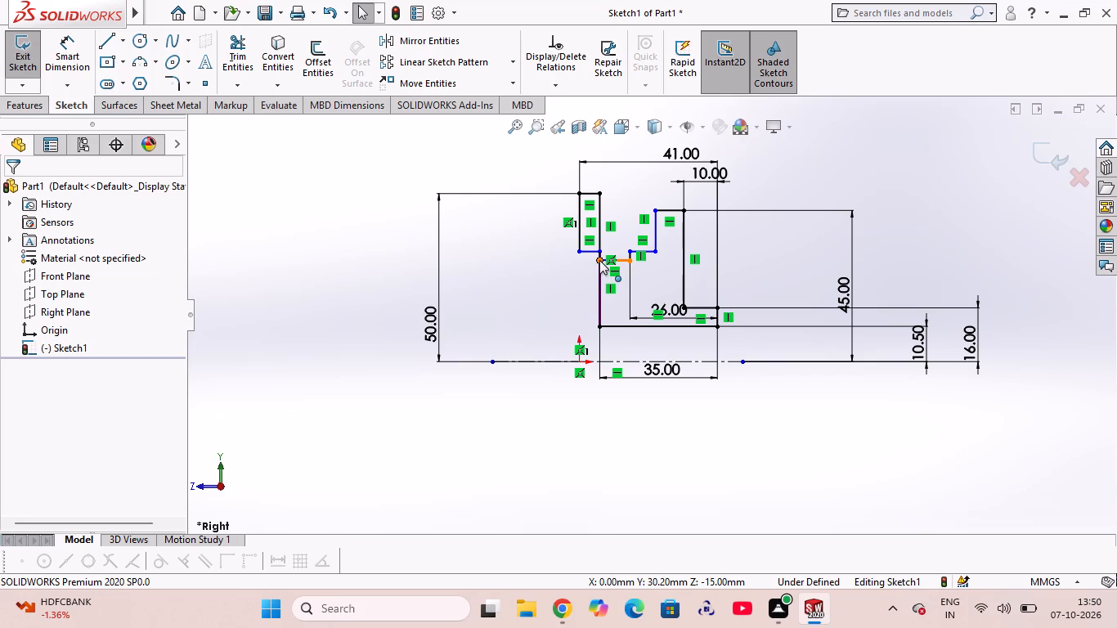
# Delete the entire stepped profile together with its centerline and all associated dimensions from the sketch.
pyautogui.moveTo(498, 142); pyautogui.dragTo(979, 418)
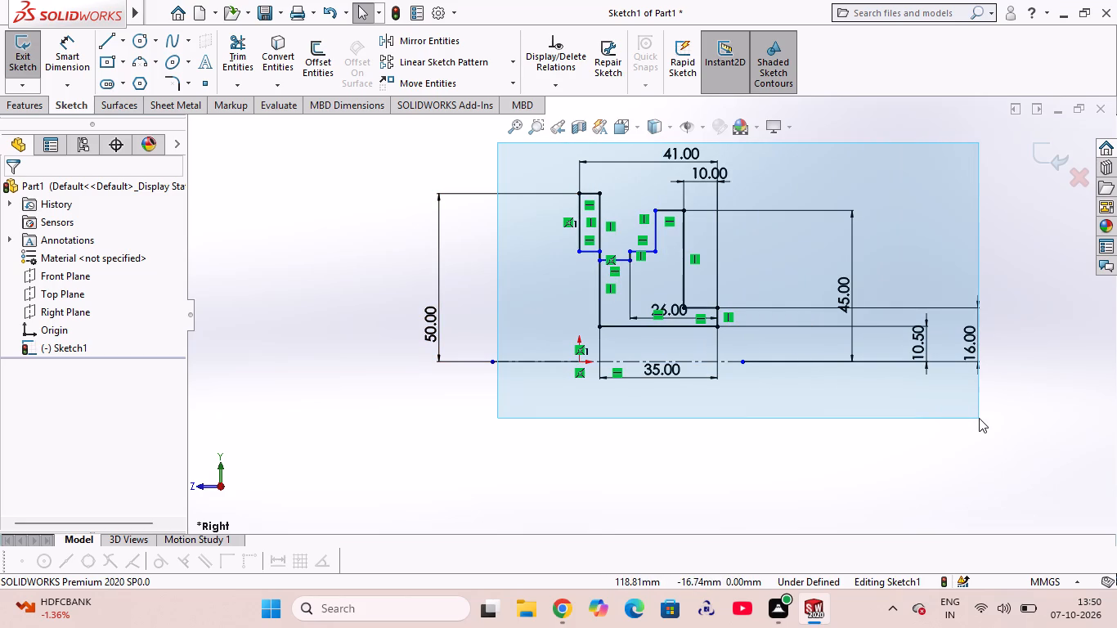
pyautogui.moveTo(979, 418); pyautogui.dragTo(982, 419)
pyautogui.moveTo(983, 419); pyautogui.dragTo(1032, 430)
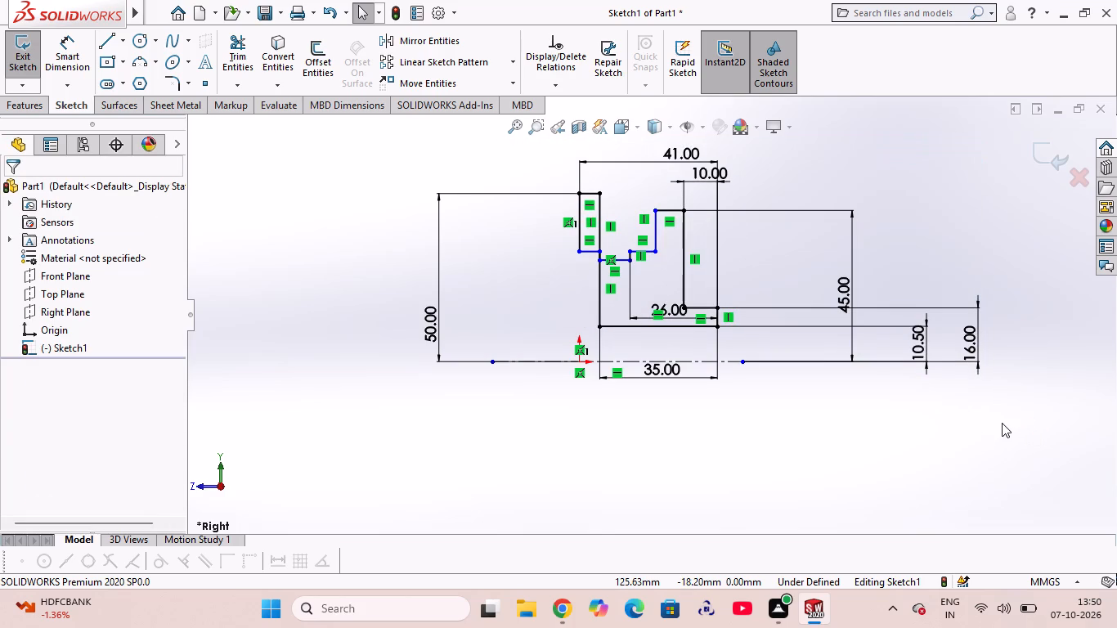
pyautogui.press('Delete')
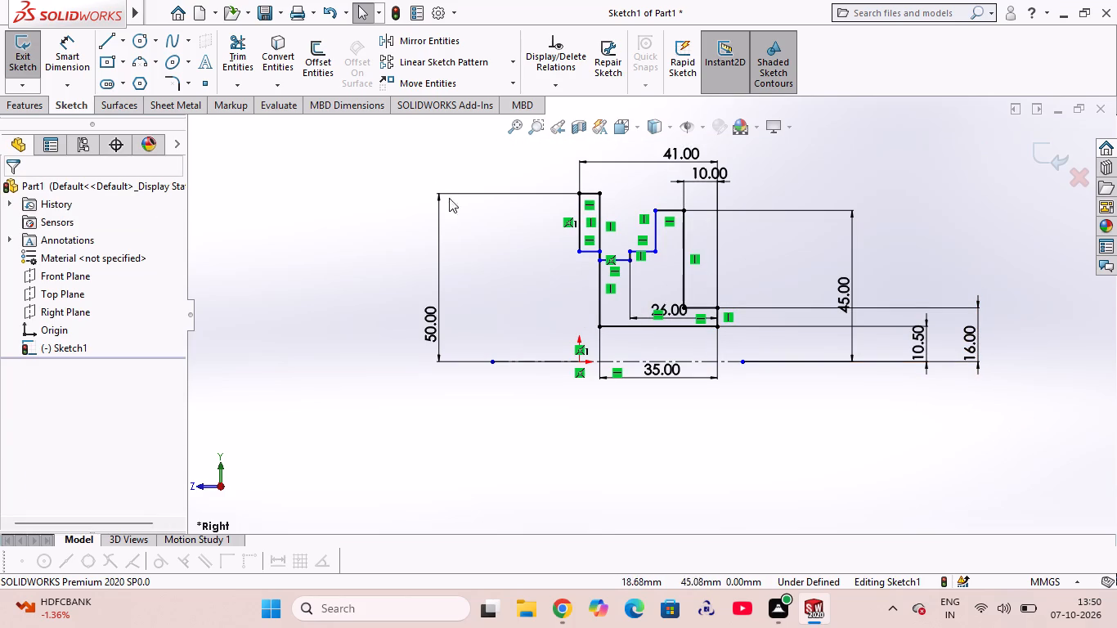
pyautogui.moveTo(429, 137); pyautogui.dragTo(1009, 477)
pyautogui.press('Delete')
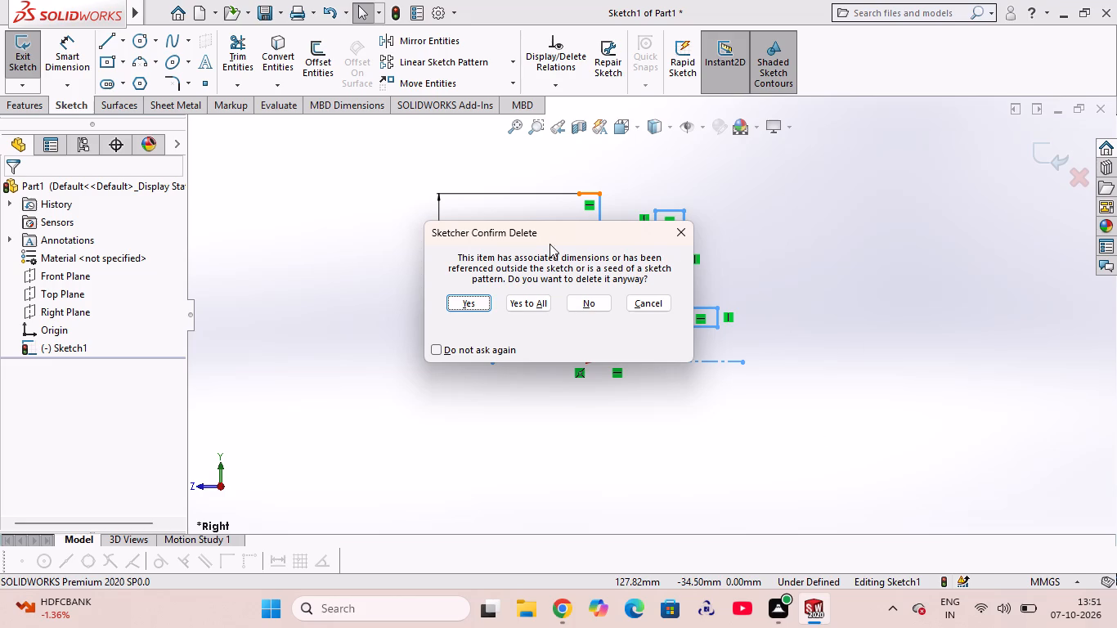
pyautogui.click(466, 300)
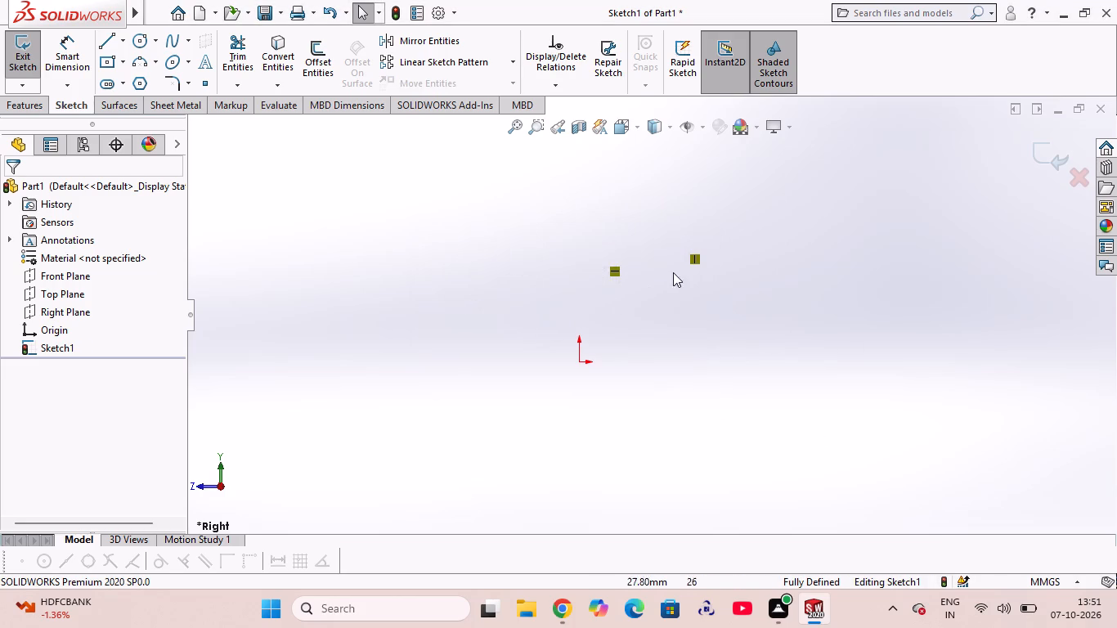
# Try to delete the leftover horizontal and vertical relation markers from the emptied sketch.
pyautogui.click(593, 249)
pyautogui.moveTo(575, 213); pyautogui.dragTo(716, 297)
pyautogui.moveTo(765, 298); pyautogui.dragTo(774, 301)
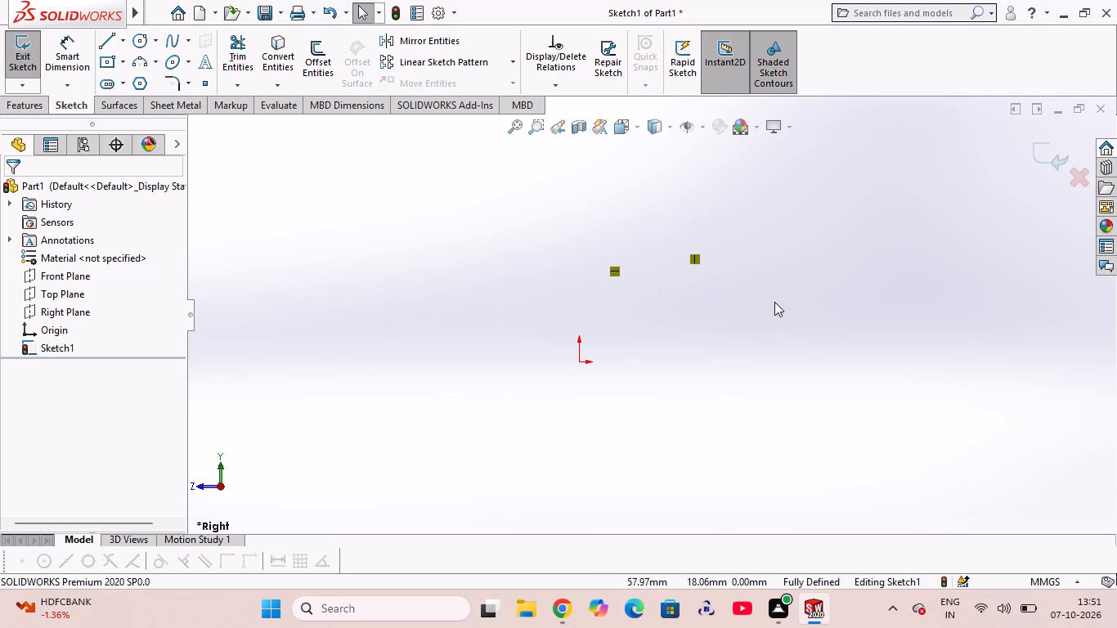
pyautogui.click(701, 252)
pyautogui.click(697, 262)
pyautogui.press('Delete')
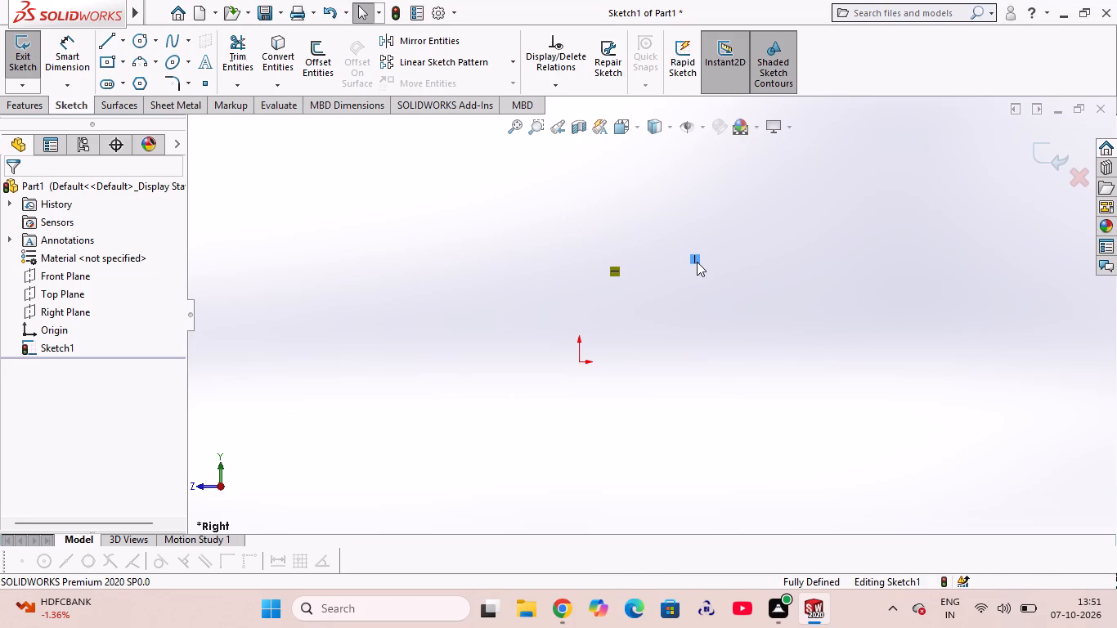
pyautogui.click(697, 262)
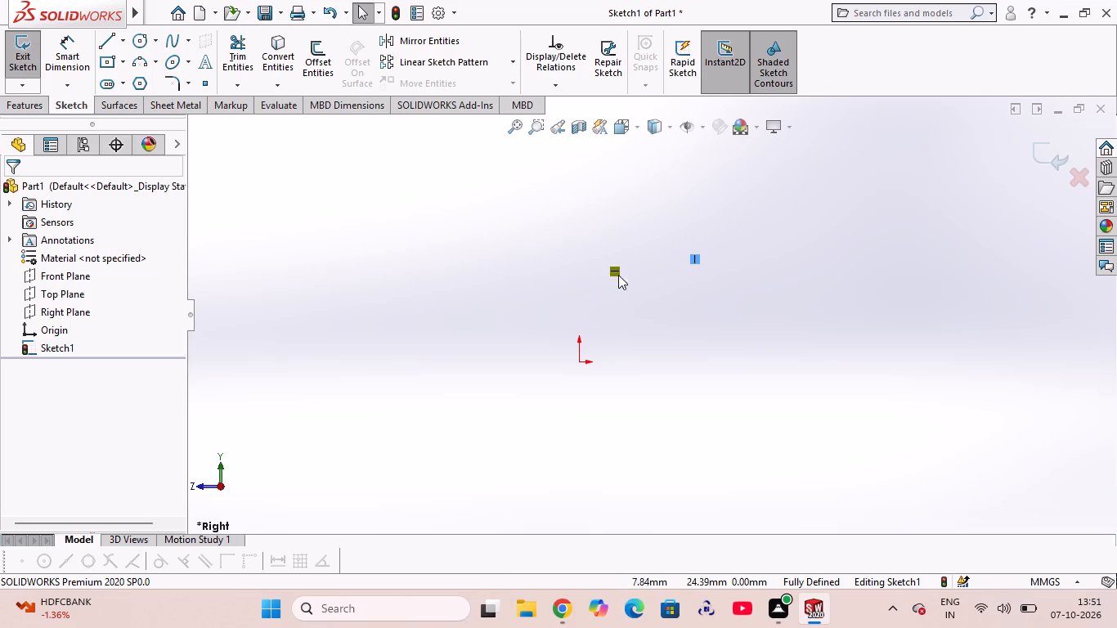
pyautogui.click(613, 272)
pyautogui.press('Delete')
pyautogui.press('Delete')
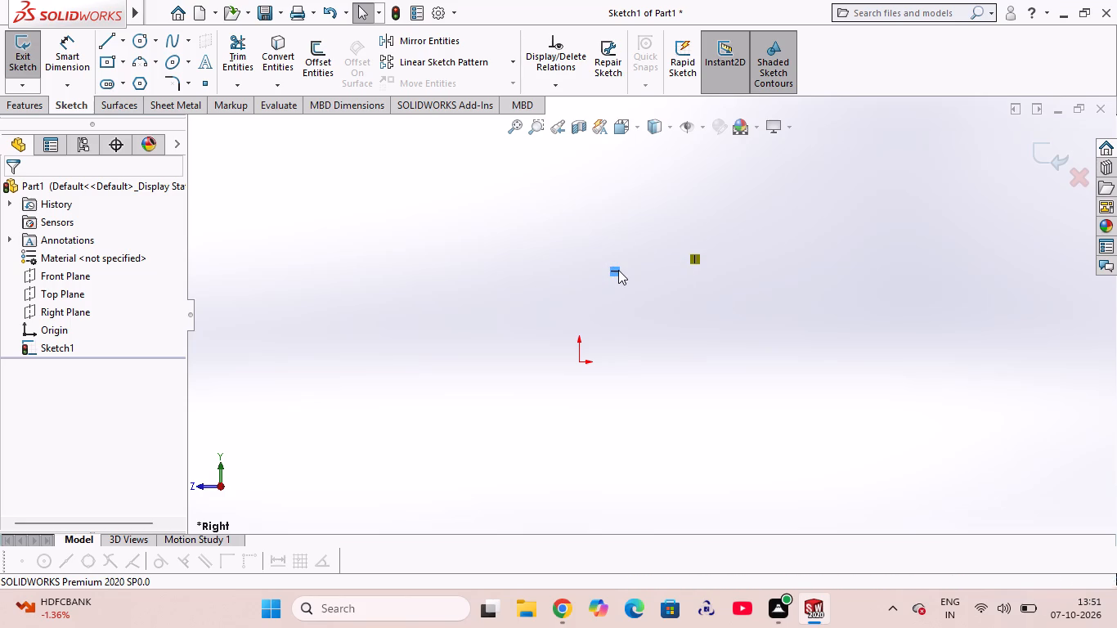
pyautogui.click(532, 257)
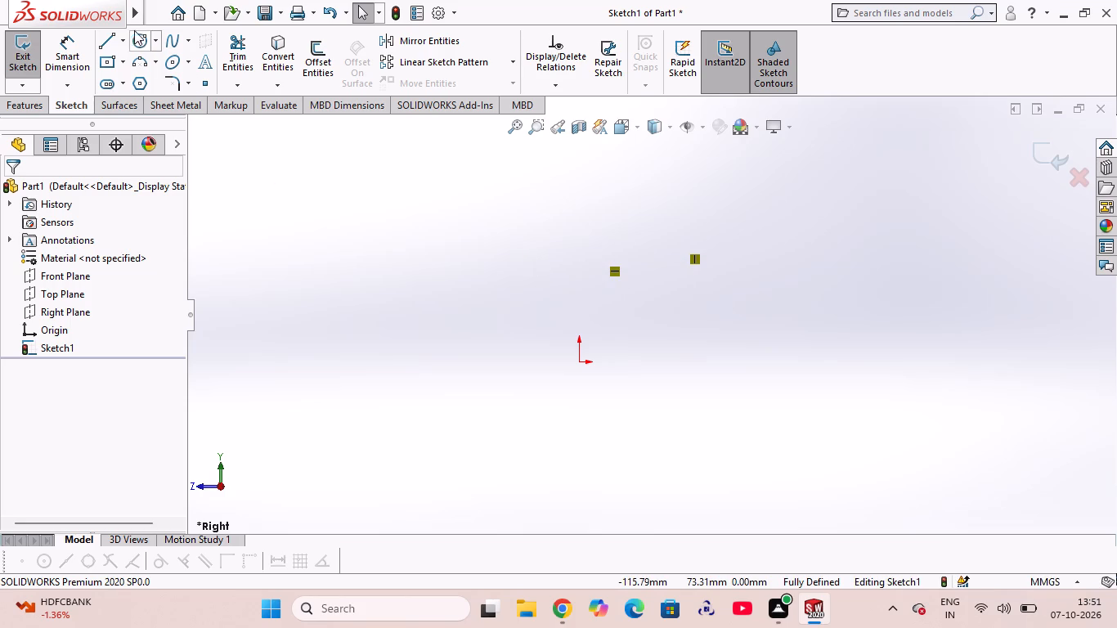
# Sketch a horizontal centerline about 79 mm long passing through the origin.
pyautogui.click(126, 42)
pyautogui.click(130, 79)
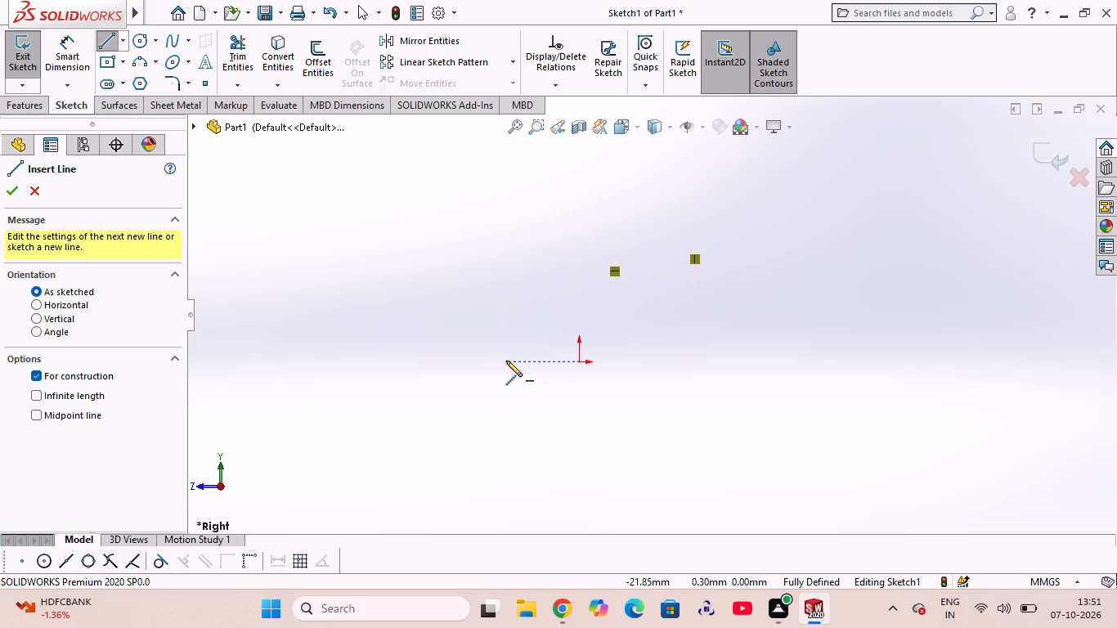
pyautogui.click(469, 359)
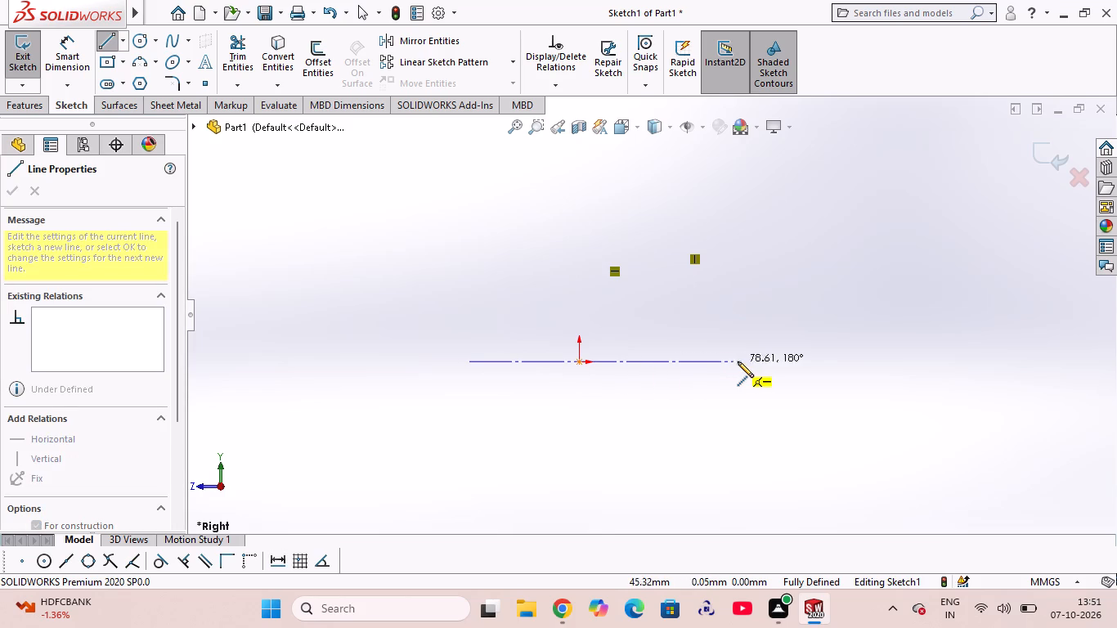
pyautogui.click(739, 361)
pyautogui.rightClick(749, 338)
pyautogui.click(797, 353)
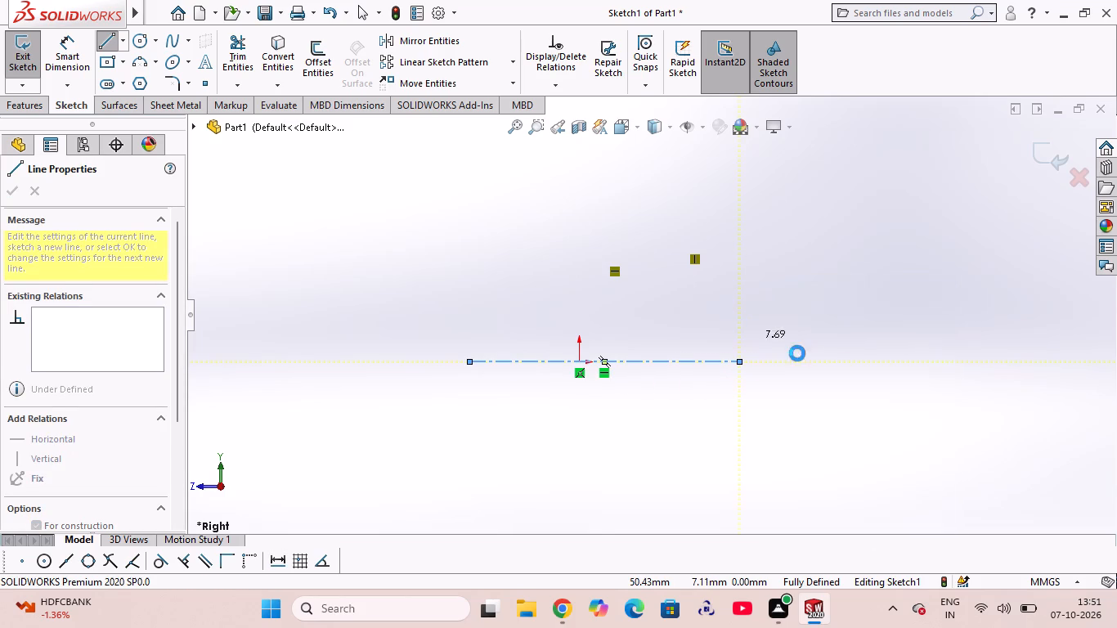
# Start the profile directly above the origin with connected lines about 50 mm up, 15 across, 40 down, 16 across, 19 down and 15 across.
pyautogui.click(126, 36)
pyautogui.click(116, 65)
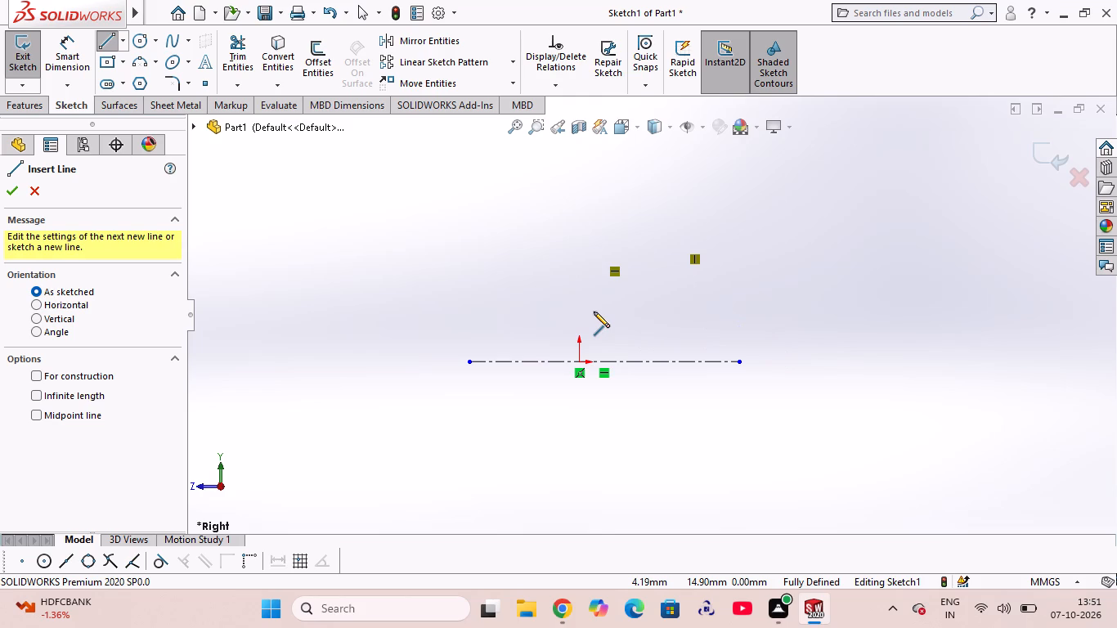
pyautogui.click(575, 287)
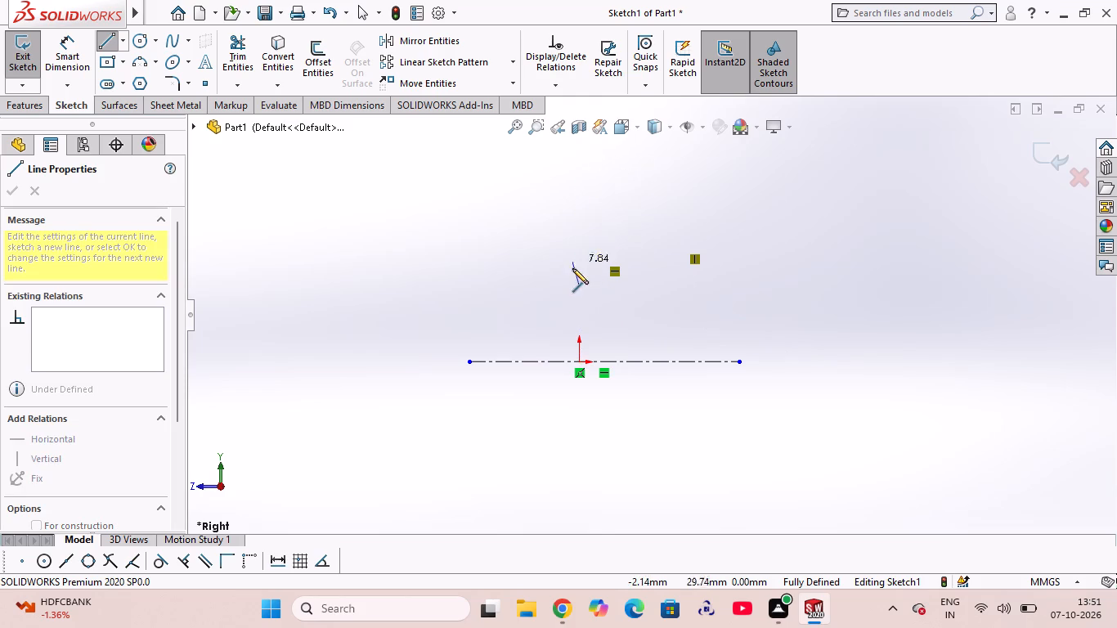
pyautogui.scroll(-2, 573, 277)
pyautogui.scroll(4, 597, 340)
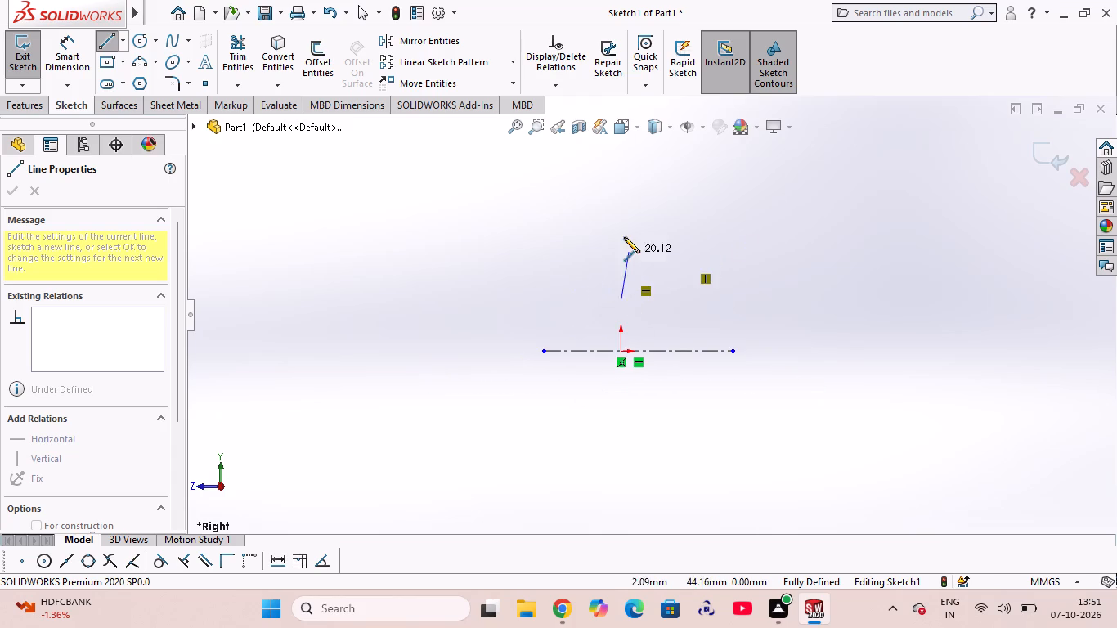
pyautogui.click(623, 182)
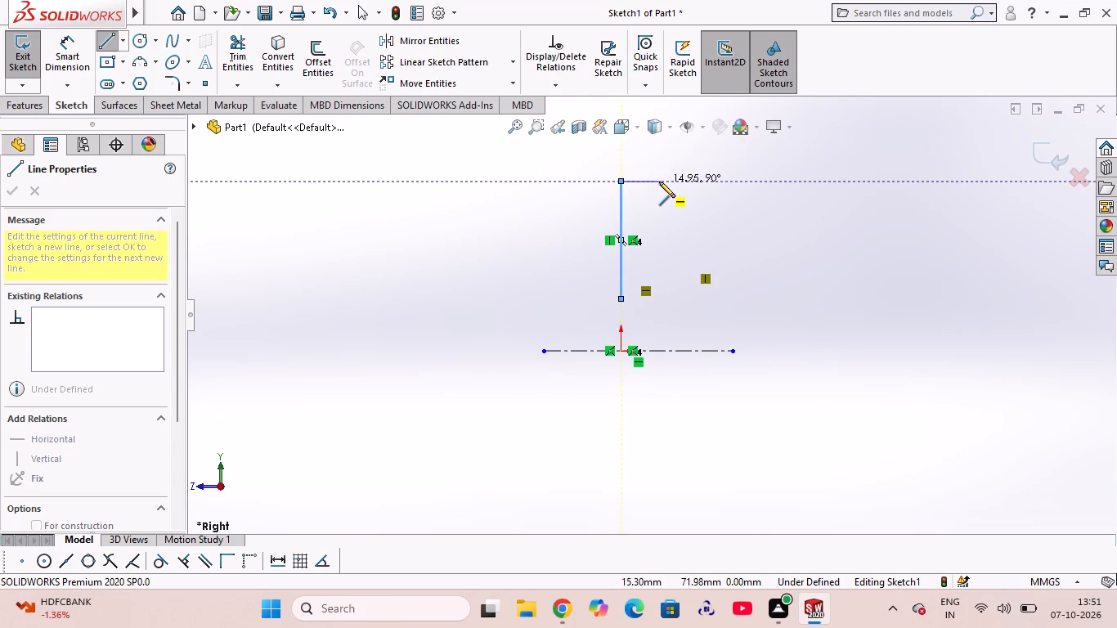
pyautogui.click(659, 182)
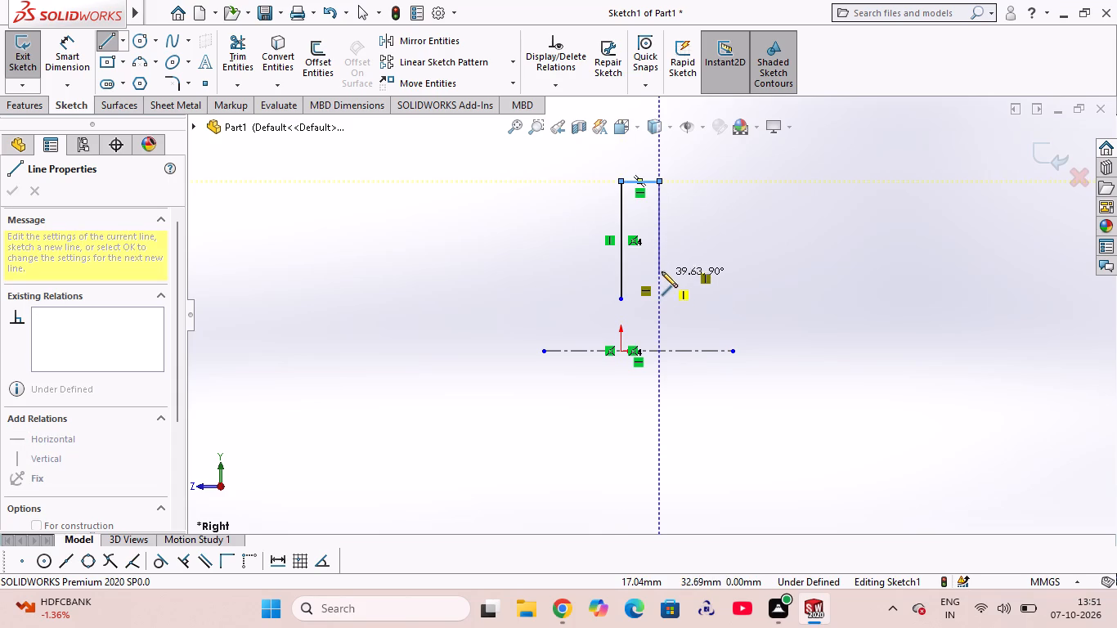
pyautogui.click(660, 271)
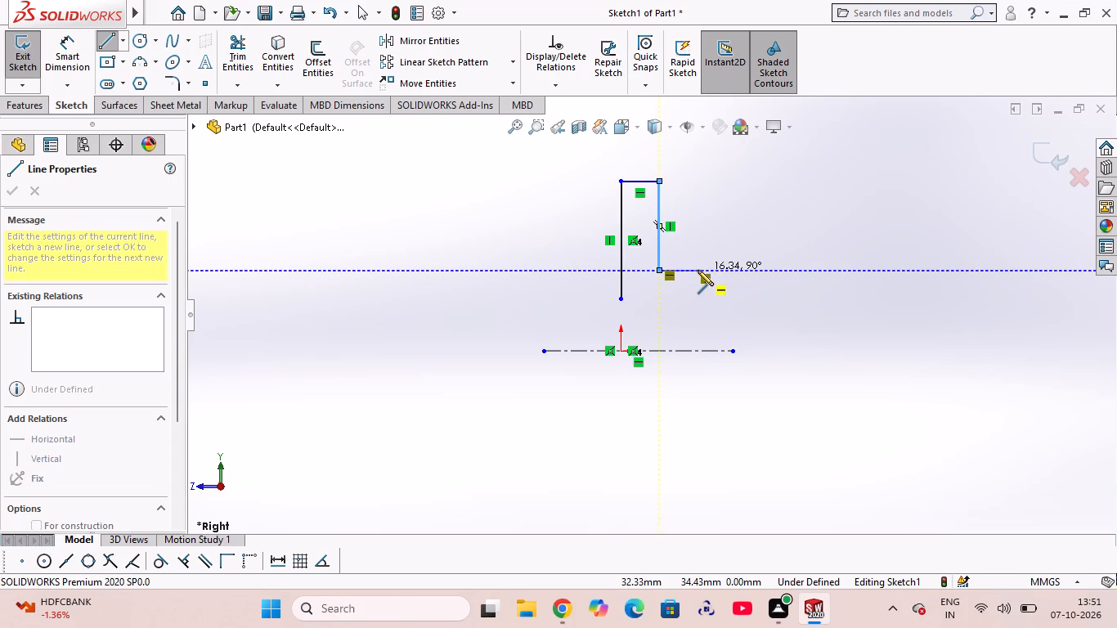
pyautogui.click(698, 270)
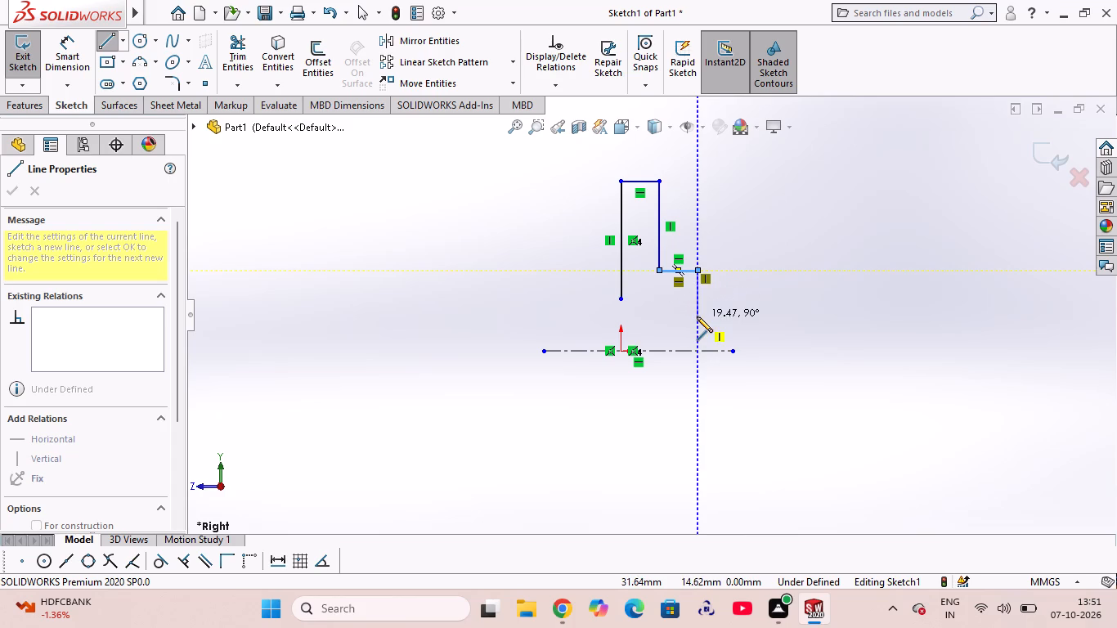
pyautogui.click(697, 316)
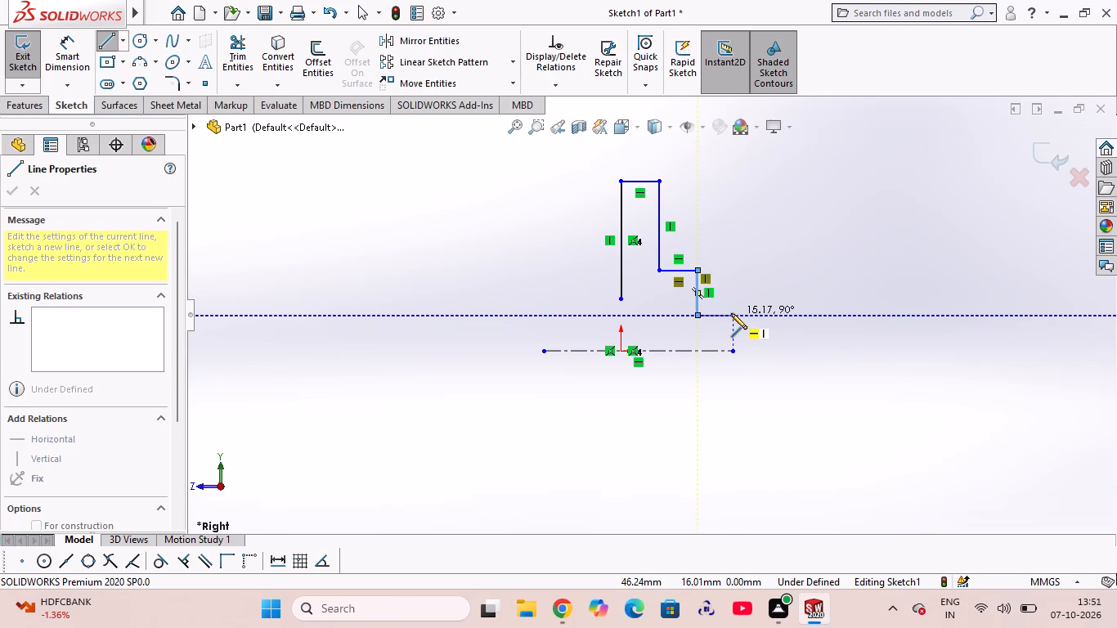
pyautogui.click(731, 313)
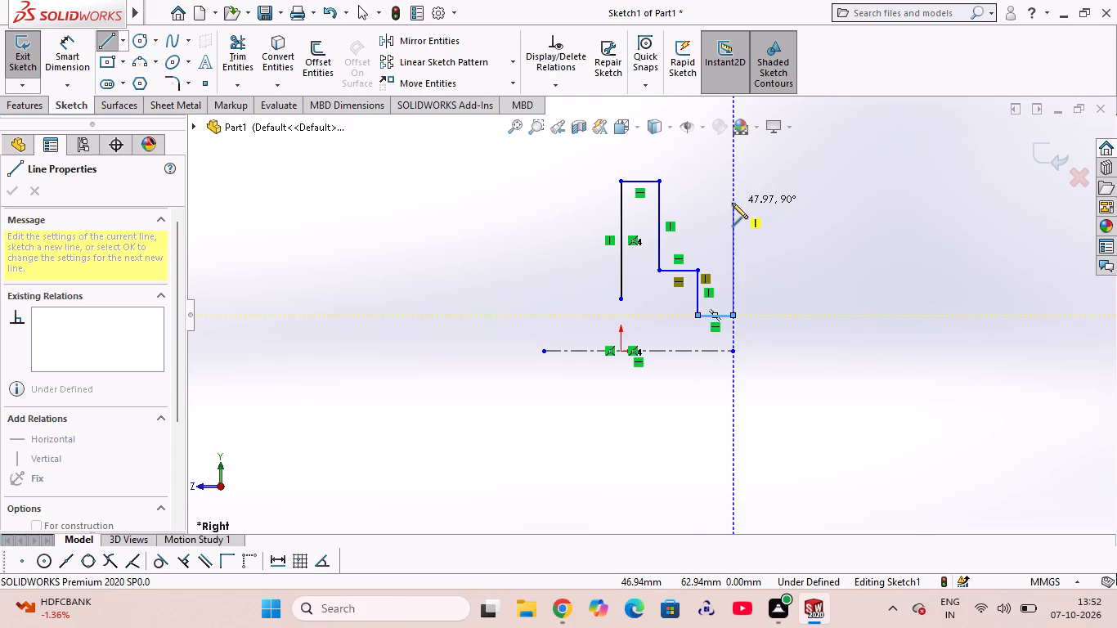
# Continue with a tall rib about 12 mm wide and a 13 mm end step, and close the profile along a stepped bottom edge.
pyautogui.click(734, 195)
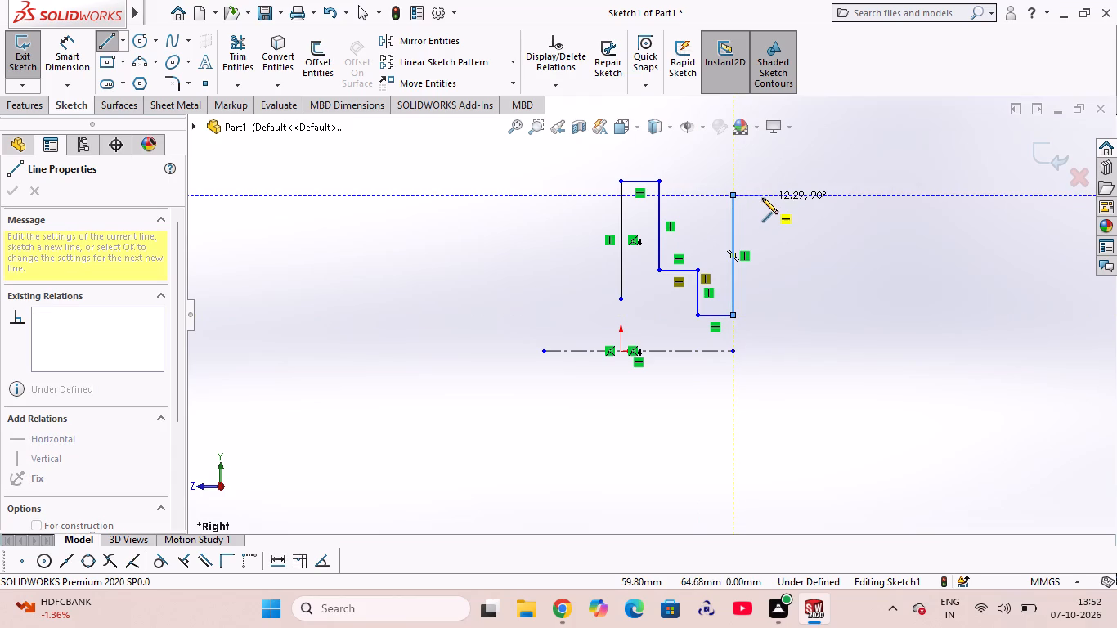
pyautogui.click(762, 196)
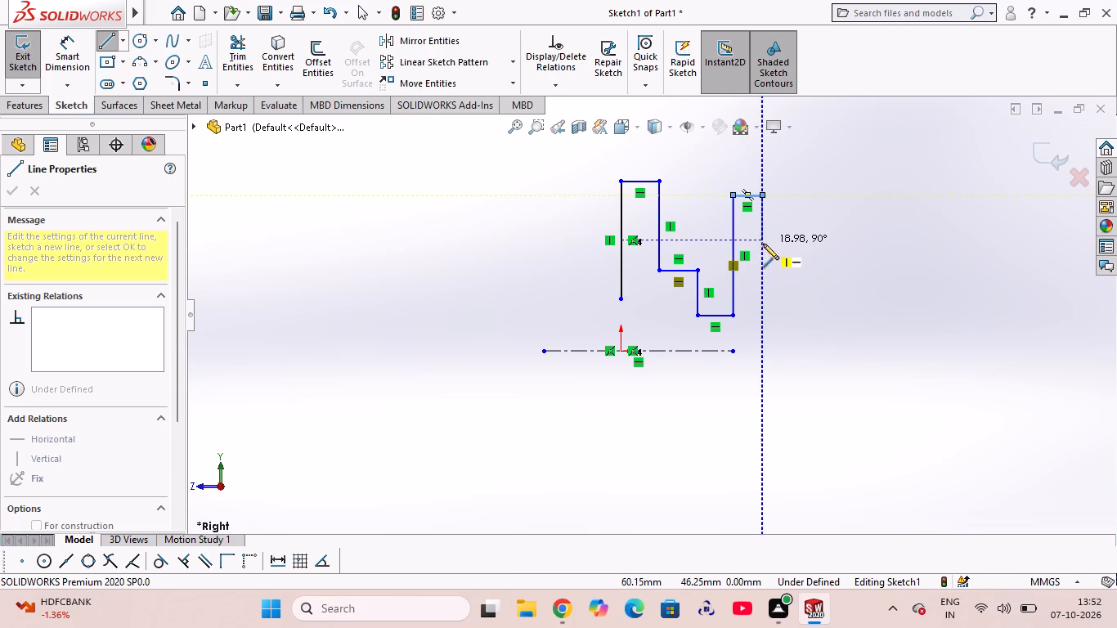
pyautogui.click(762, 324)
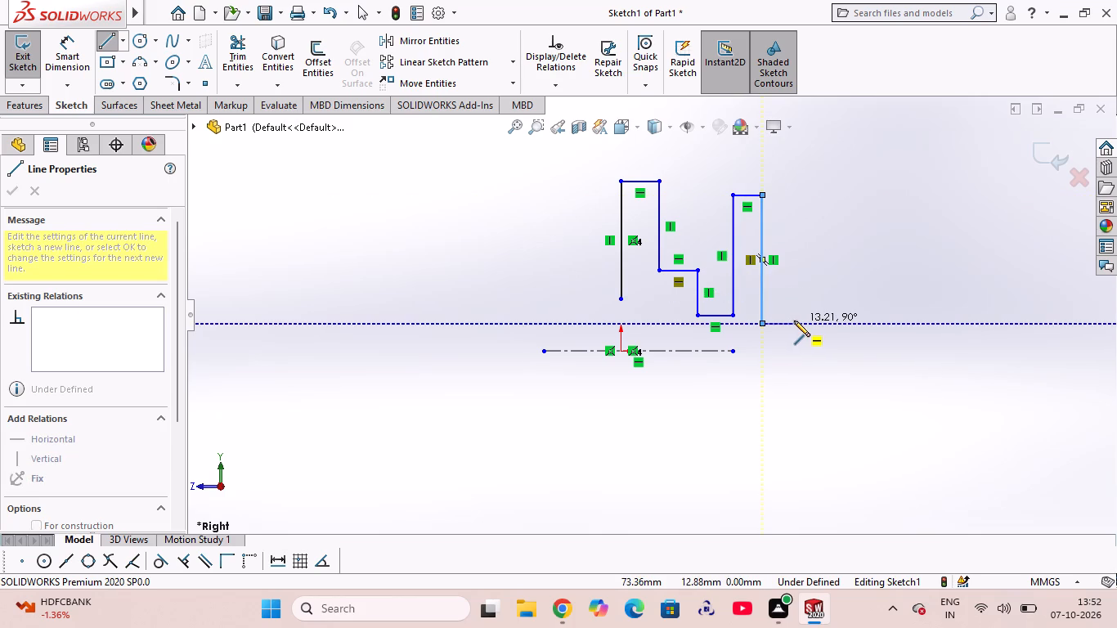
pyautogui.click(794, 321)
pyautogui.click(792, 343)
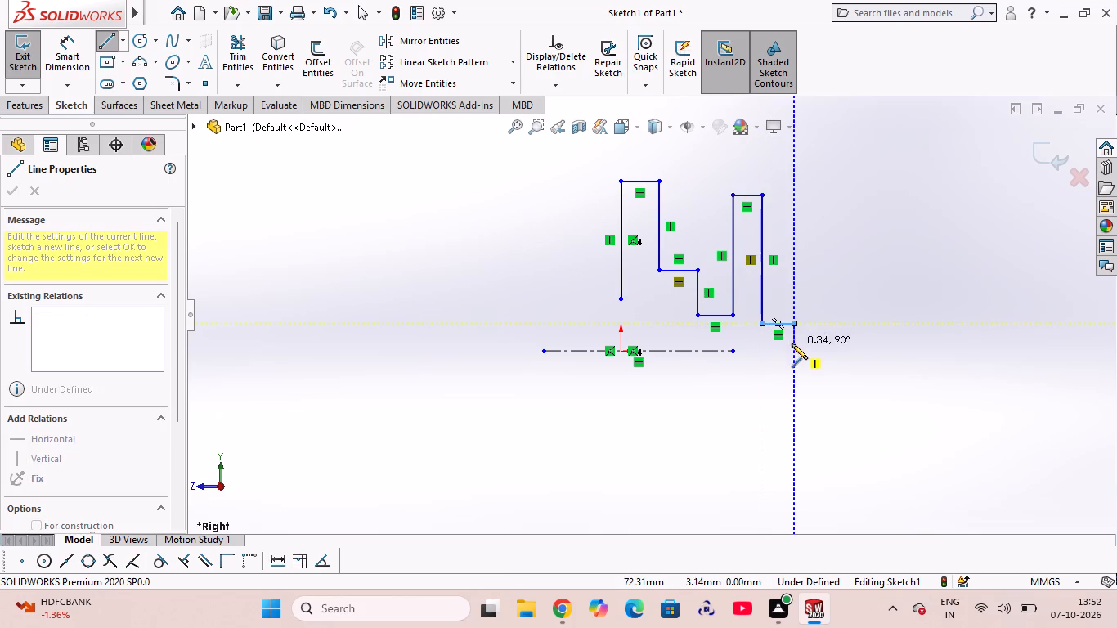
pyautogui.click(650, 343)
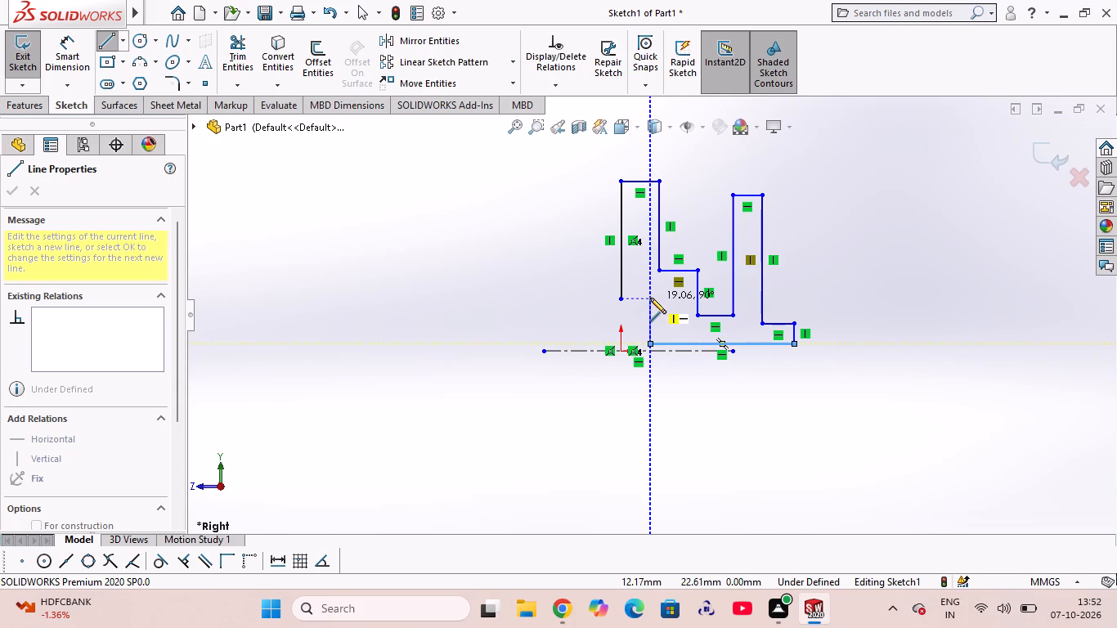
pyautogui.click(650, 298)
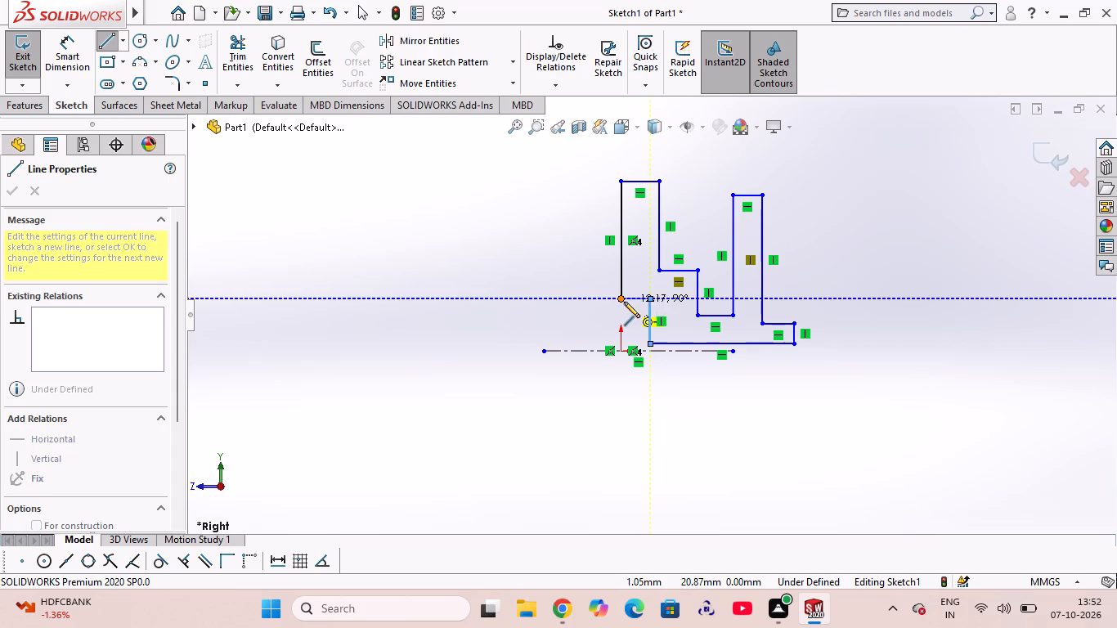
pyautogui.click(621, 299)
pyautogui.rightClick(581, 289)
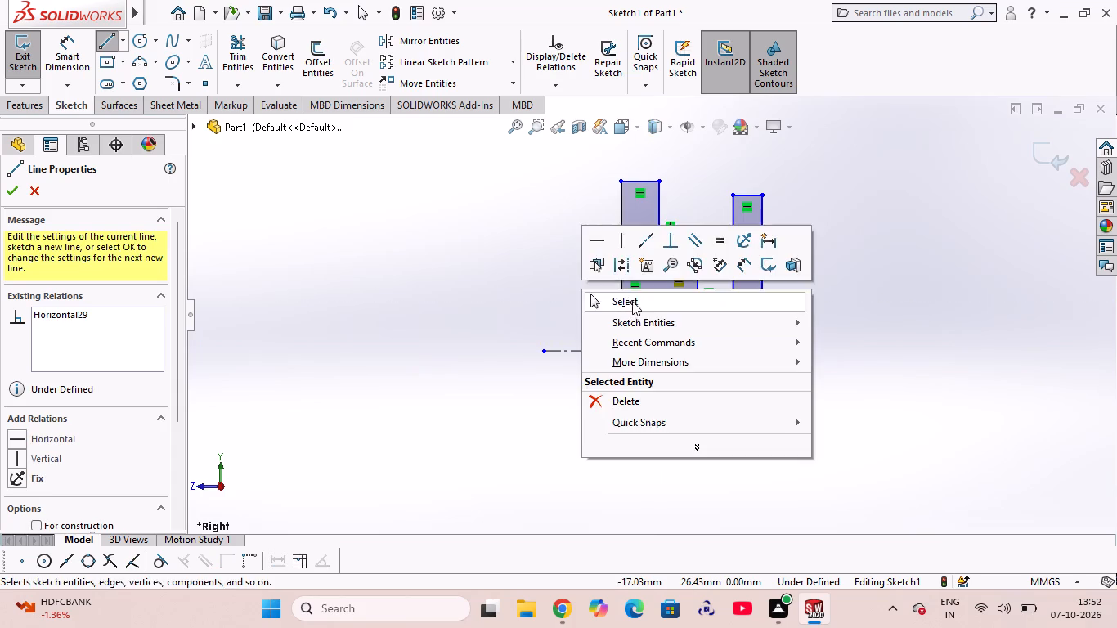
pyautogui.click(632, 301)
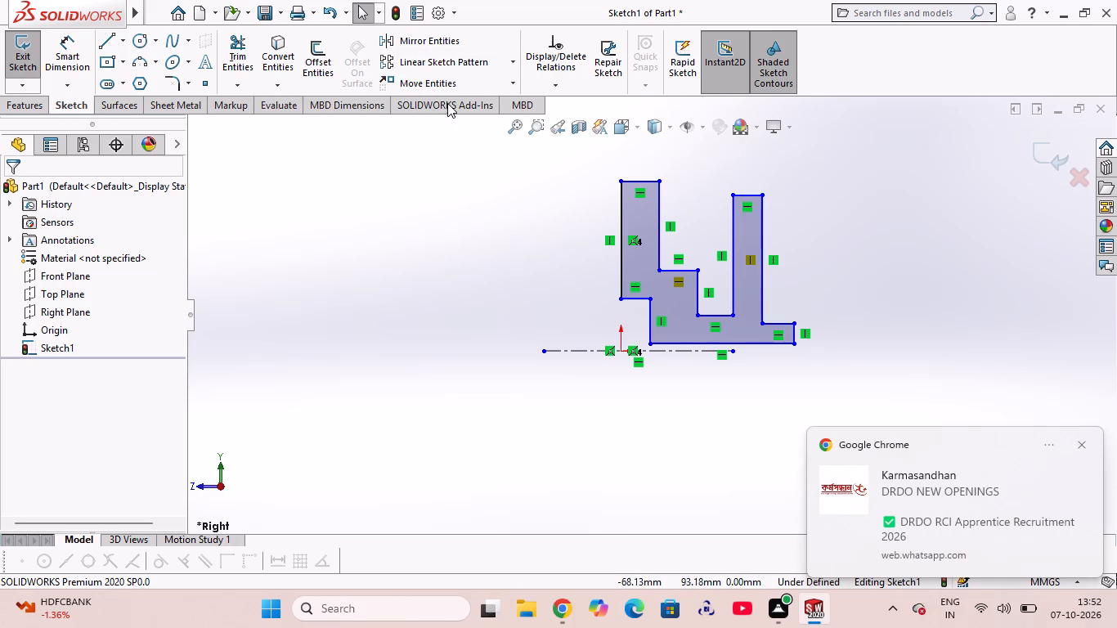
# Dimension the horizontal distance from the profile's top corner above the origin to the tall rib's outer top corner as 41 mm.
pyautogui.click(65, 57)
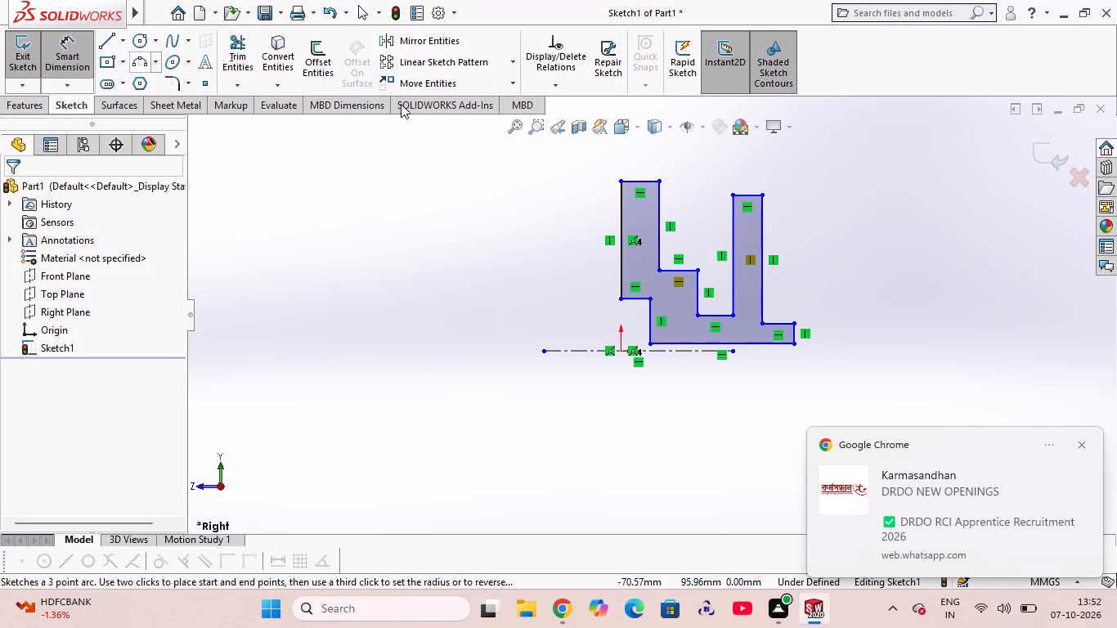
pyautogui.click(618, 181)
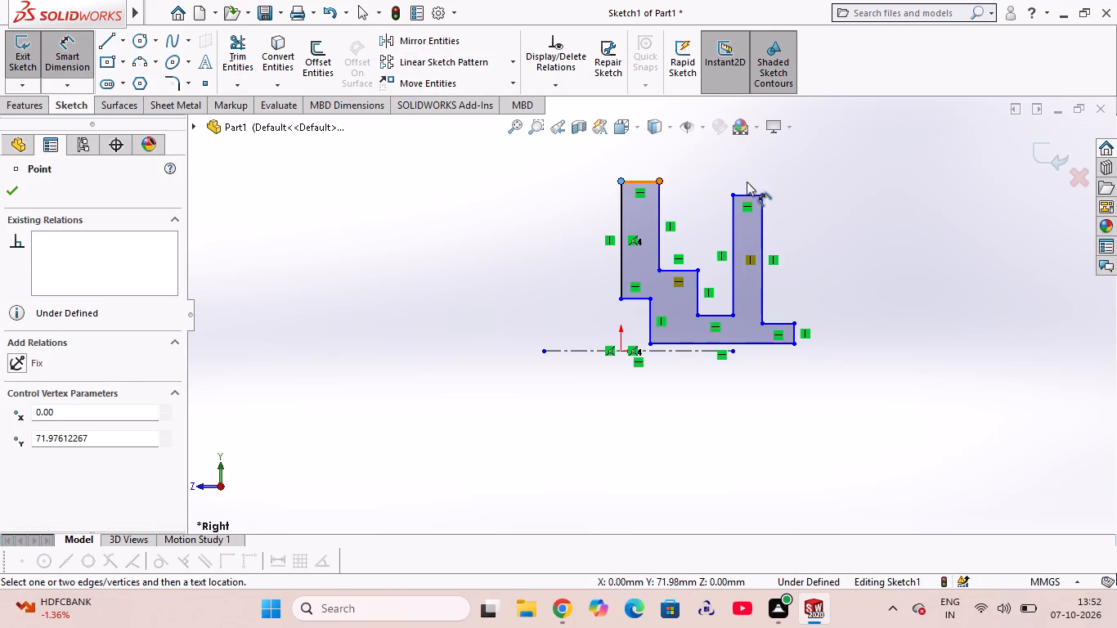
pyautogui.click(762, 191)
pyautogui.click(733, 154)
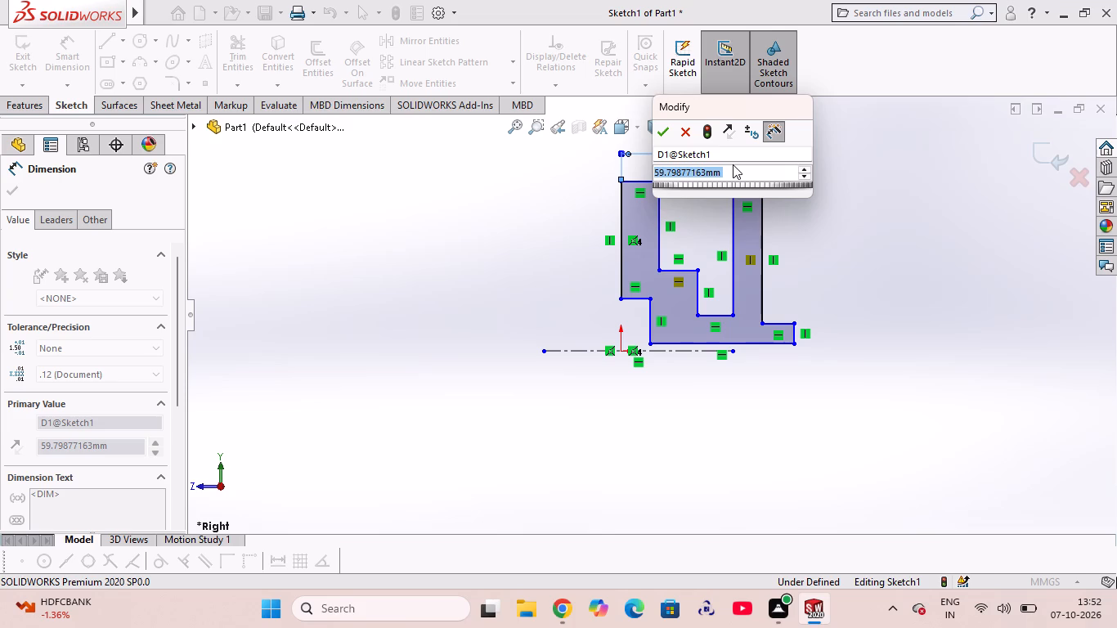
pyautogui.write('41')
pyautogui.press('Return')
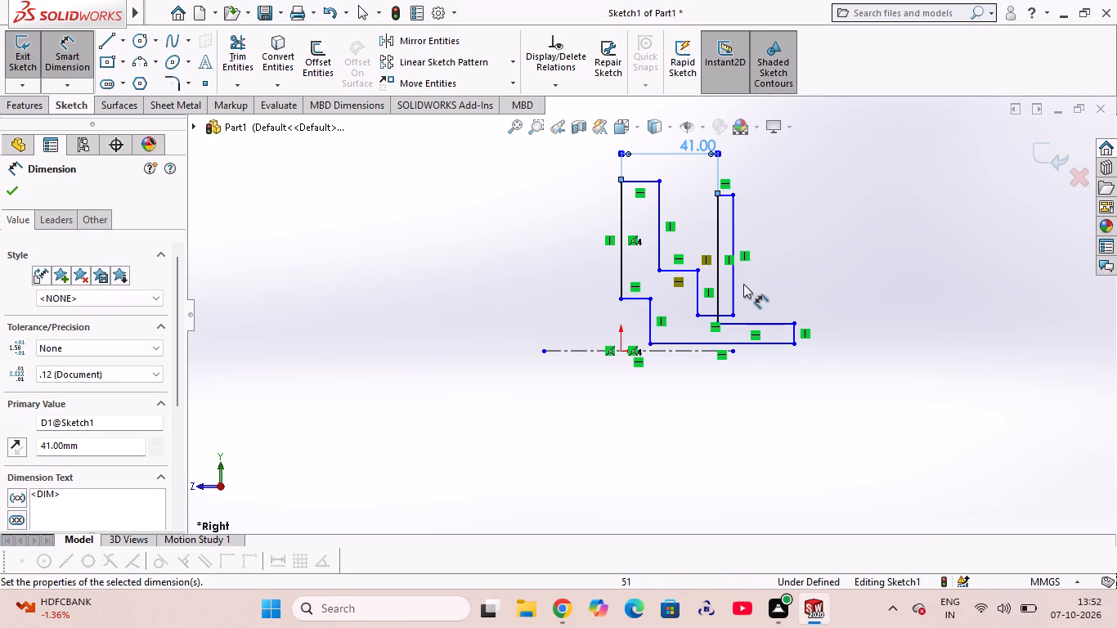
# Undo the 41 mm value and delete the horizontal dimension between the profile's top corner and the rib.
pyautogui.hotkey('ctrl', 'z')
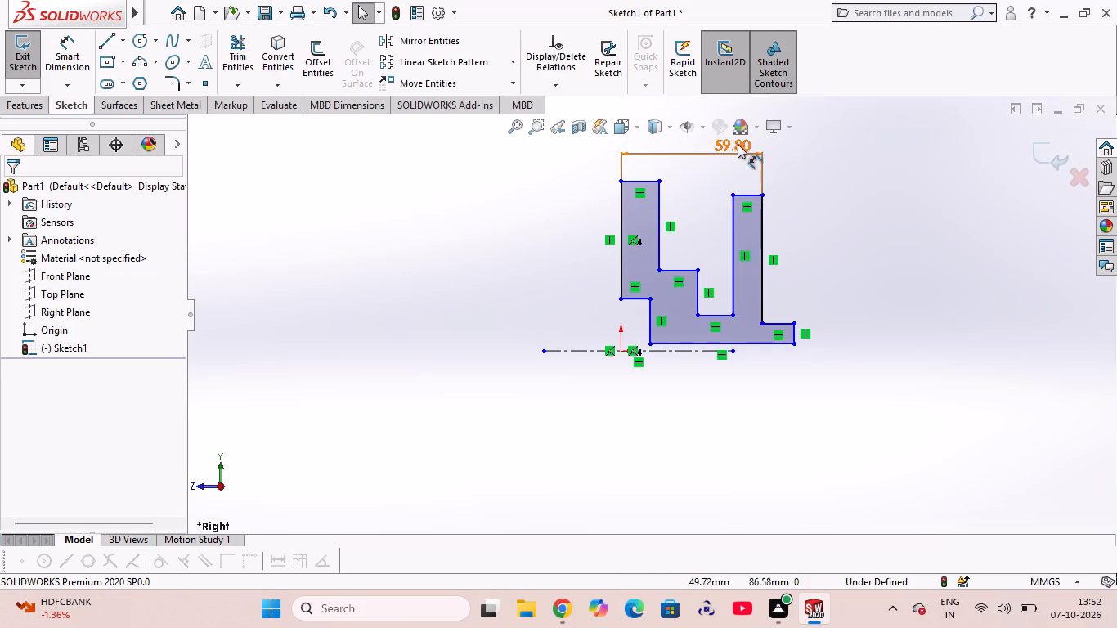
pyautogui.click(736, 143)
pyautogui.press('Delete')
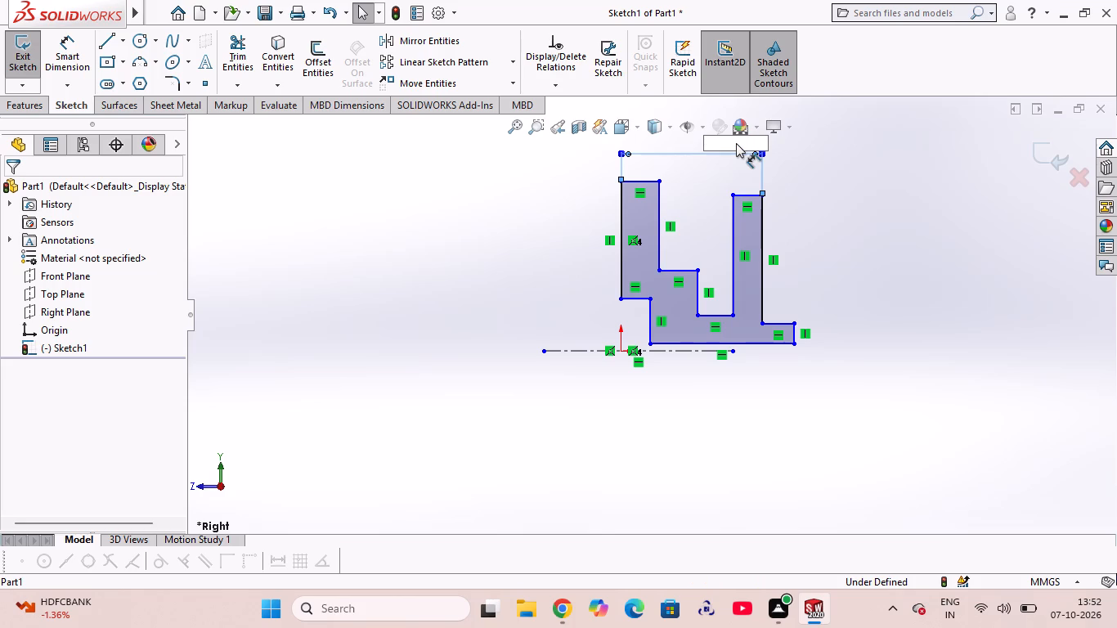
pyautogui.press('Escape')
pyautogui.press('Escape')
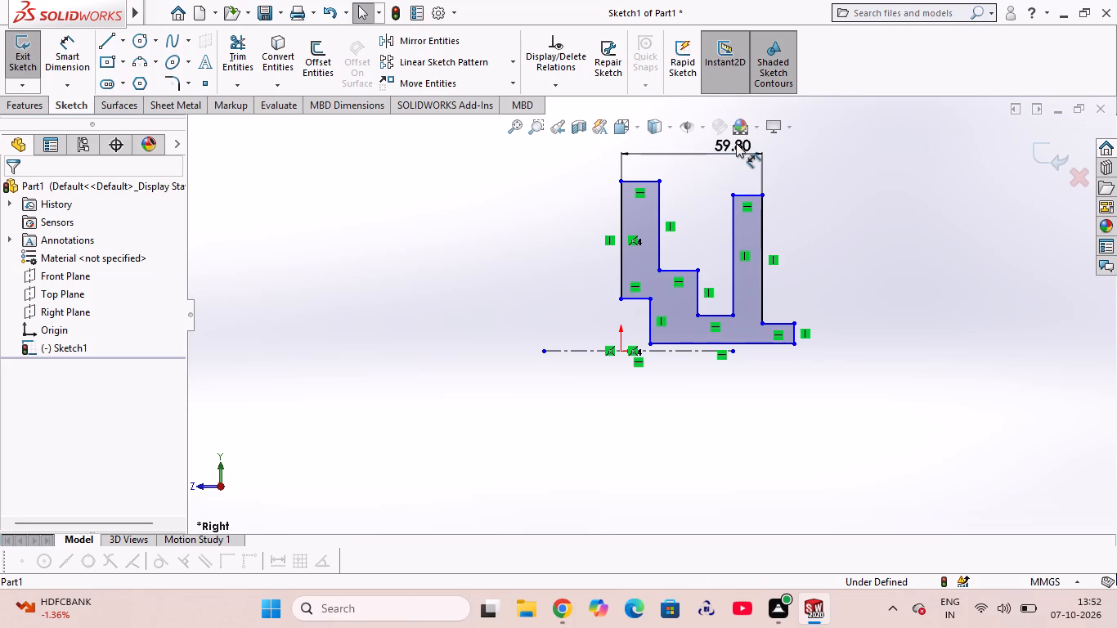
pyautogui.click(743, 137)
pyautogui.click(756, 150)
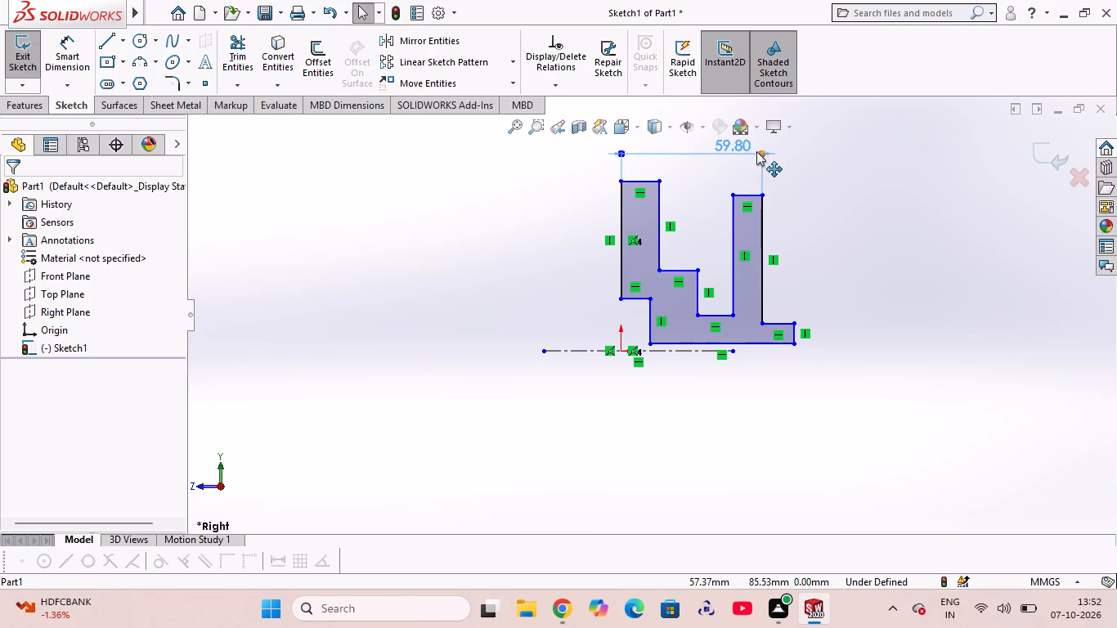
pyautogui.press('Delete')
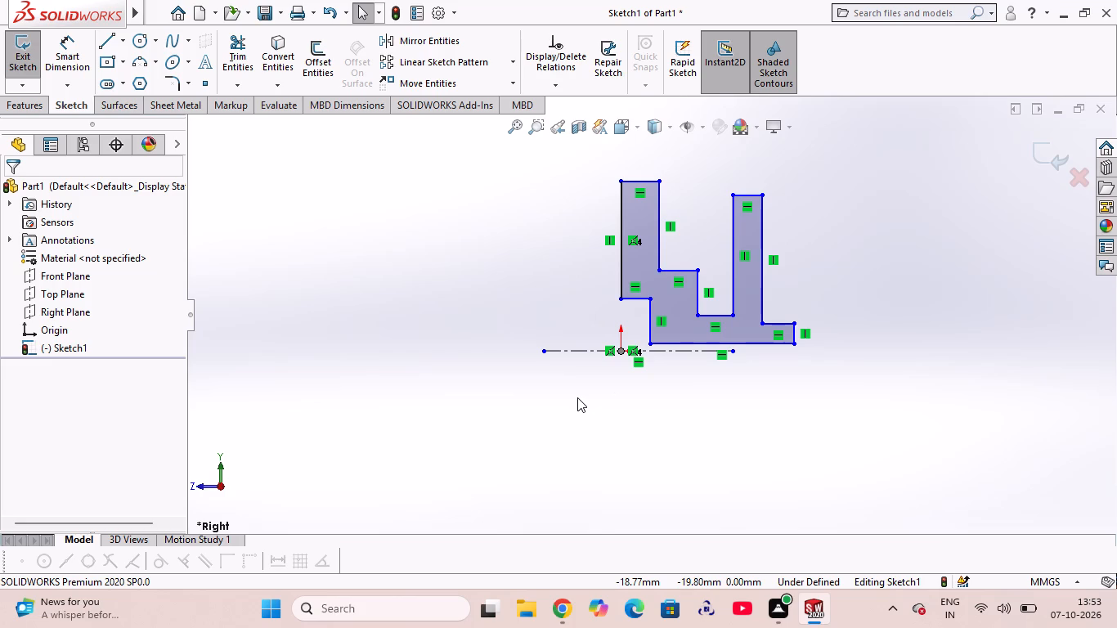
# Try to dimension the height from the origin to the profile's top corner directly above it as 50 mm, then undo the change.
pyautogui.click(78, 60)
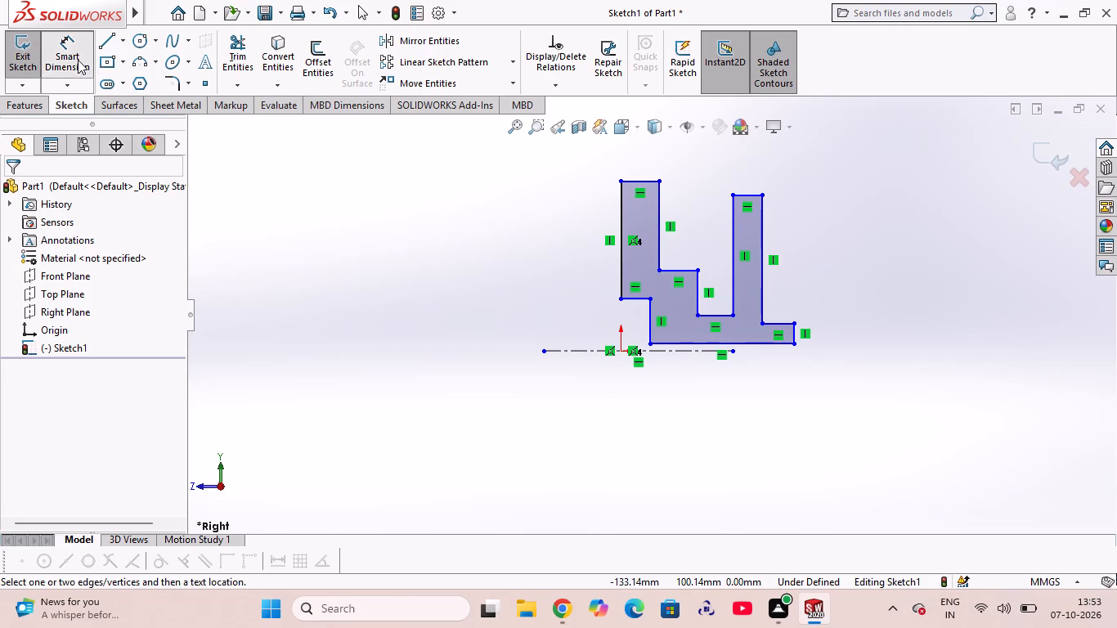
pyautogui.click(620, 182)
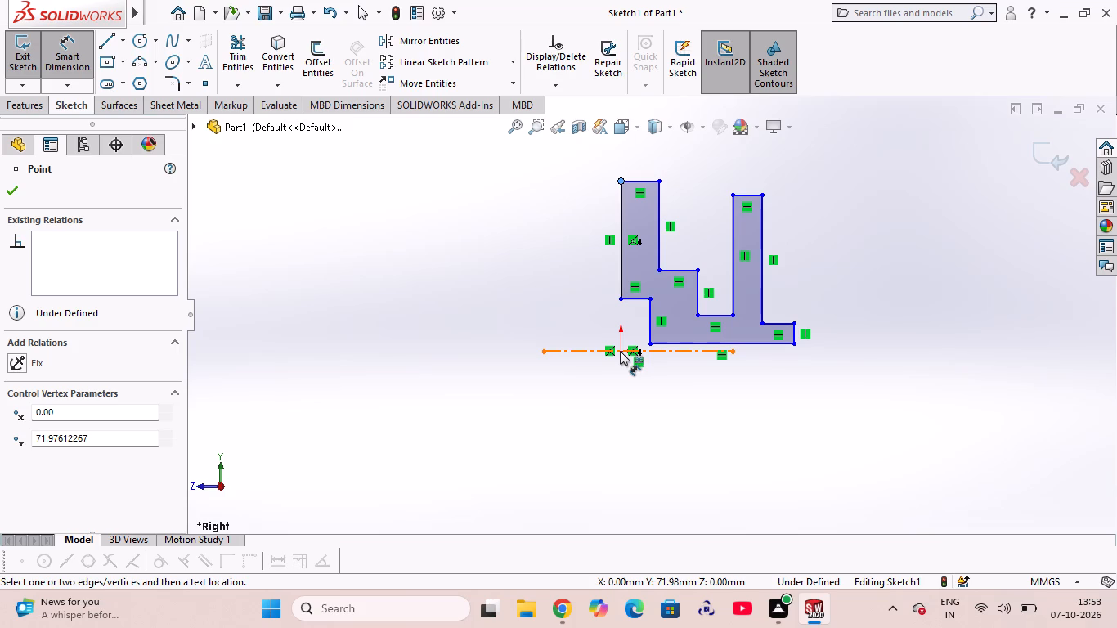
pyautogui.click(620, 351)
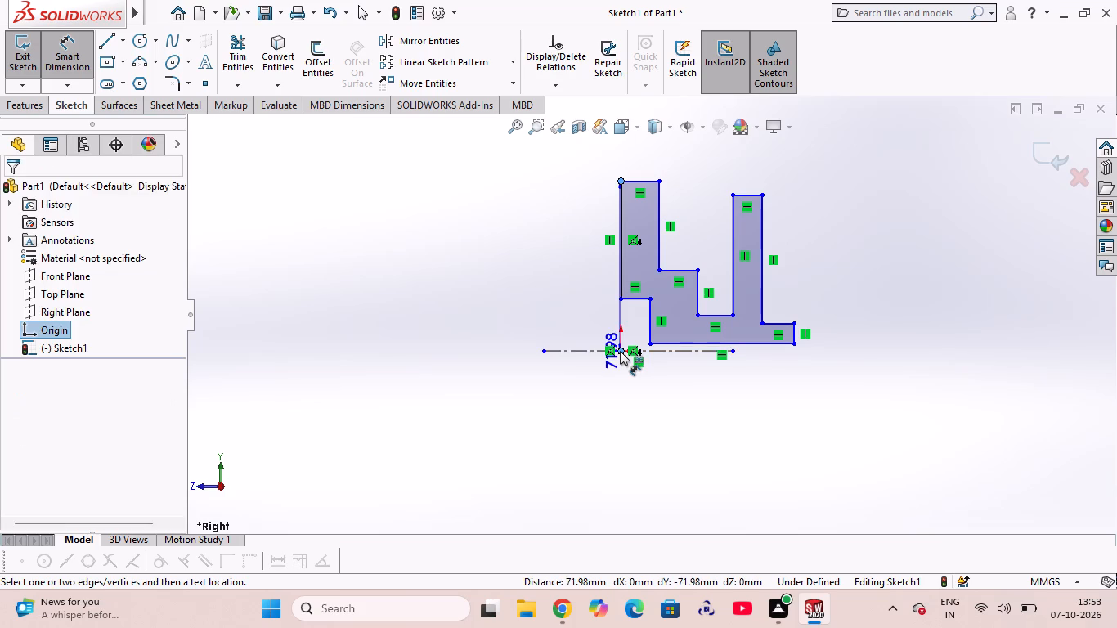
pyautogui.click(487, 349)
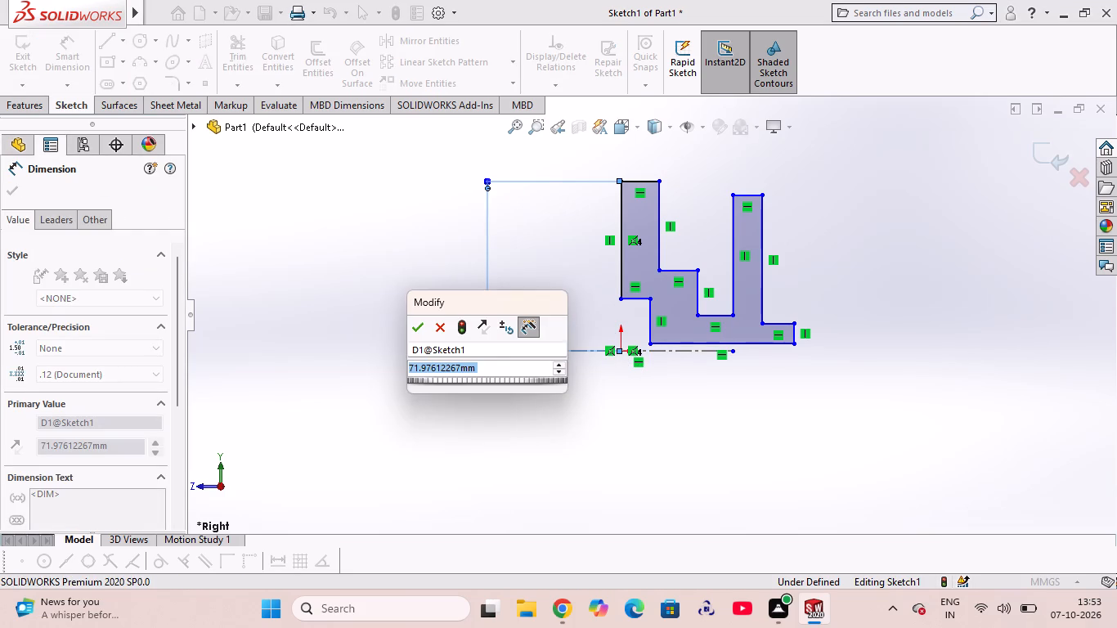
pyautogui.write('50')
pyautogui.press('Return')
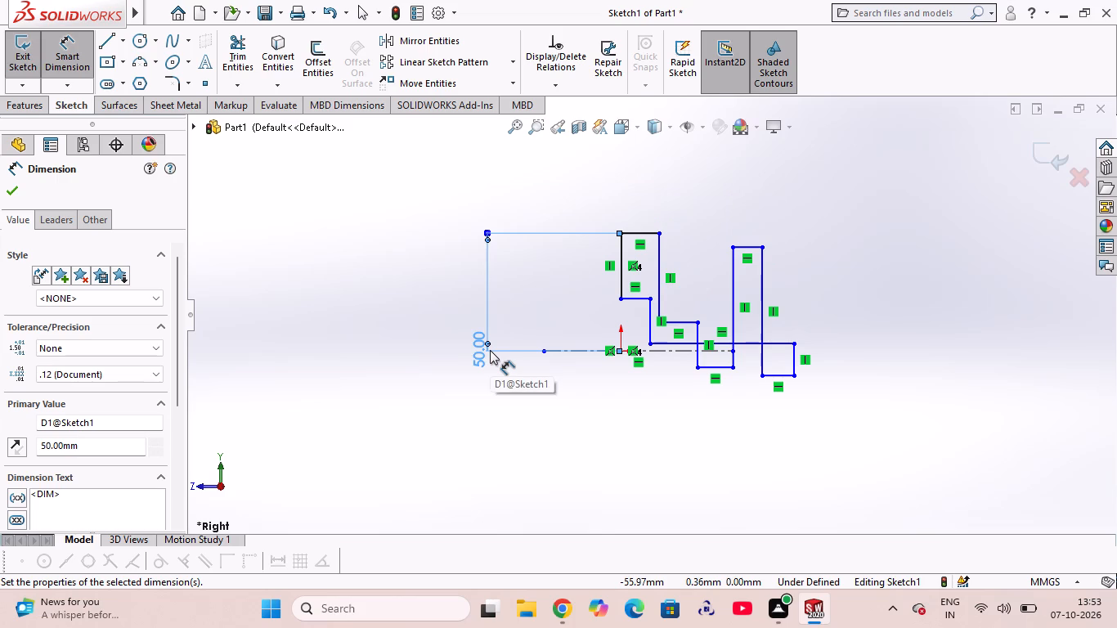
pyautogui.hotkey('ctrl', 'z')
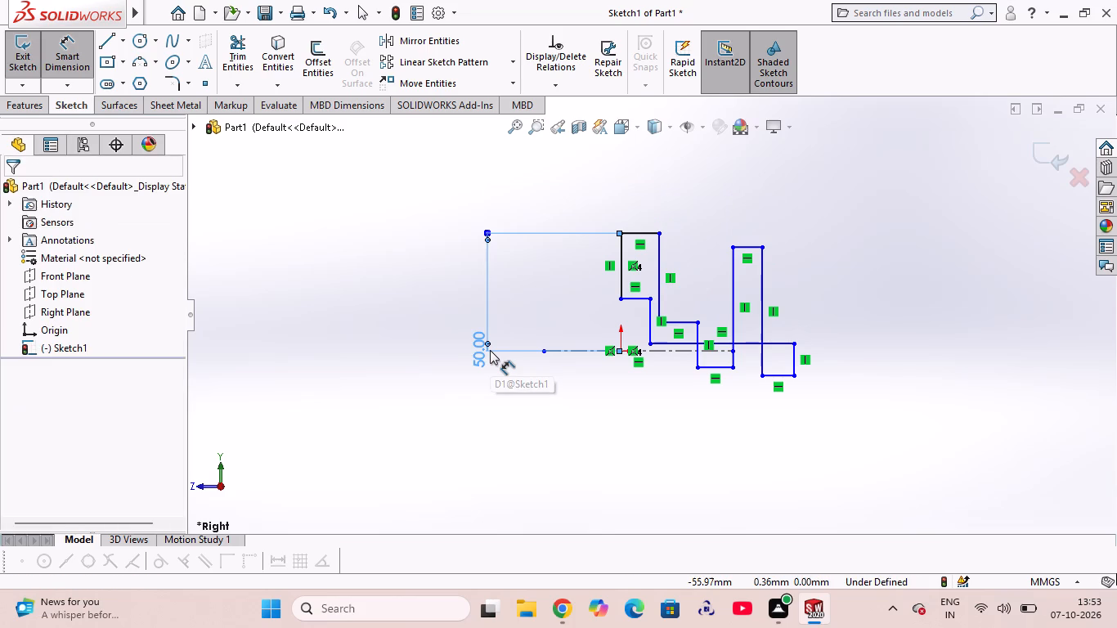
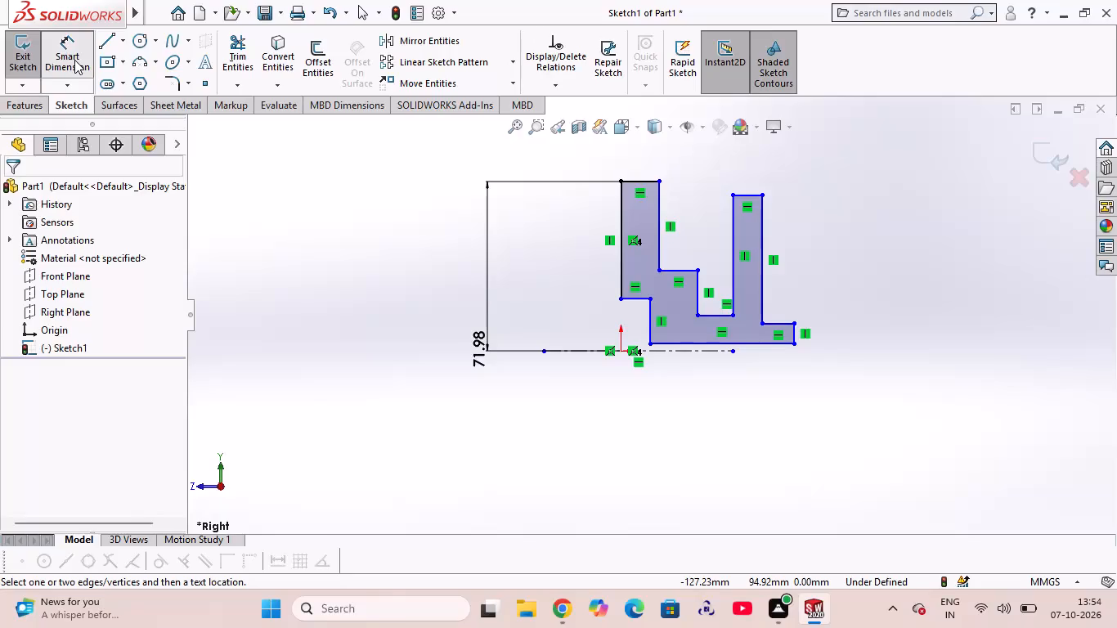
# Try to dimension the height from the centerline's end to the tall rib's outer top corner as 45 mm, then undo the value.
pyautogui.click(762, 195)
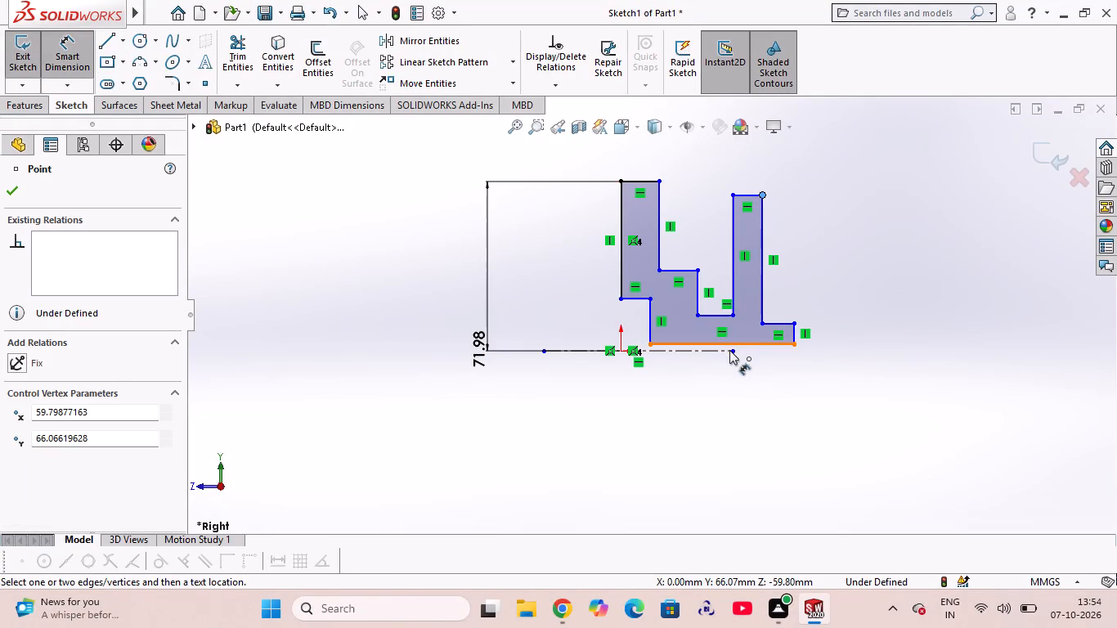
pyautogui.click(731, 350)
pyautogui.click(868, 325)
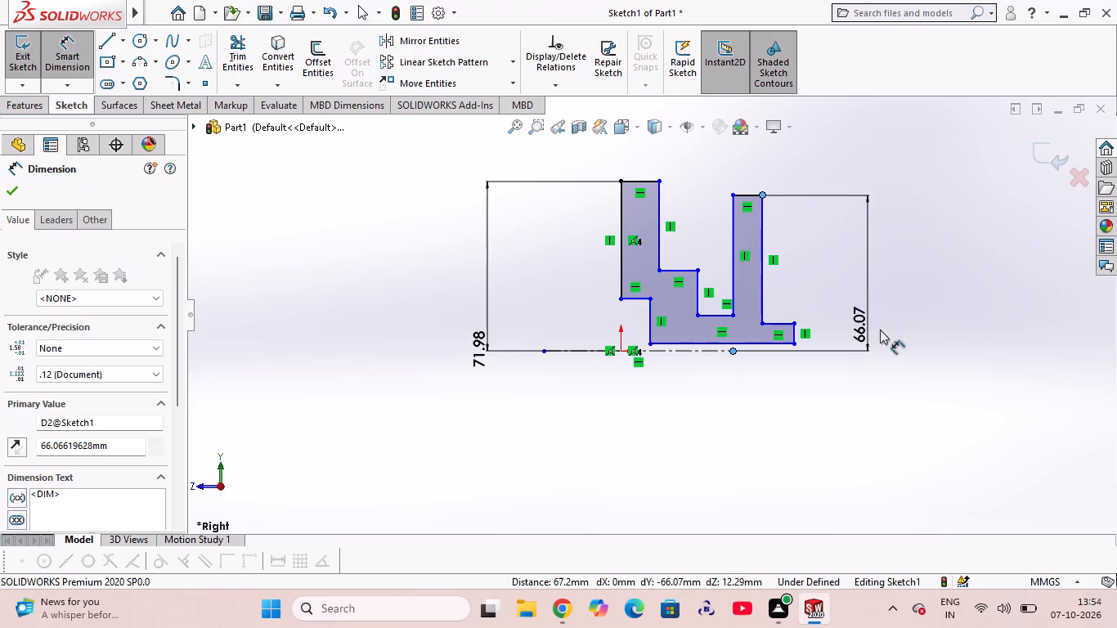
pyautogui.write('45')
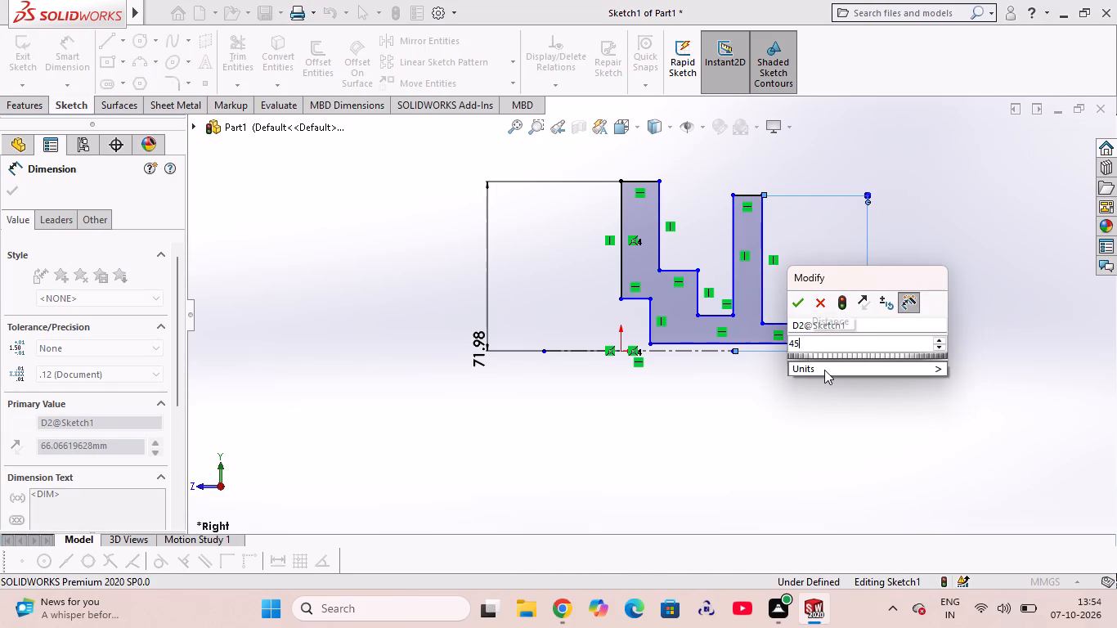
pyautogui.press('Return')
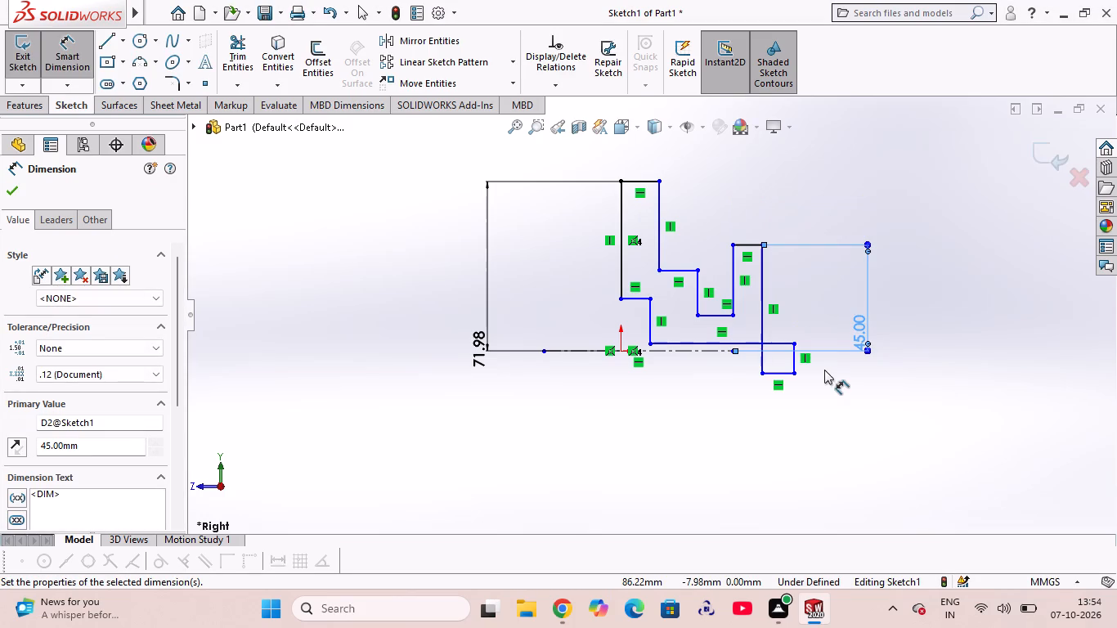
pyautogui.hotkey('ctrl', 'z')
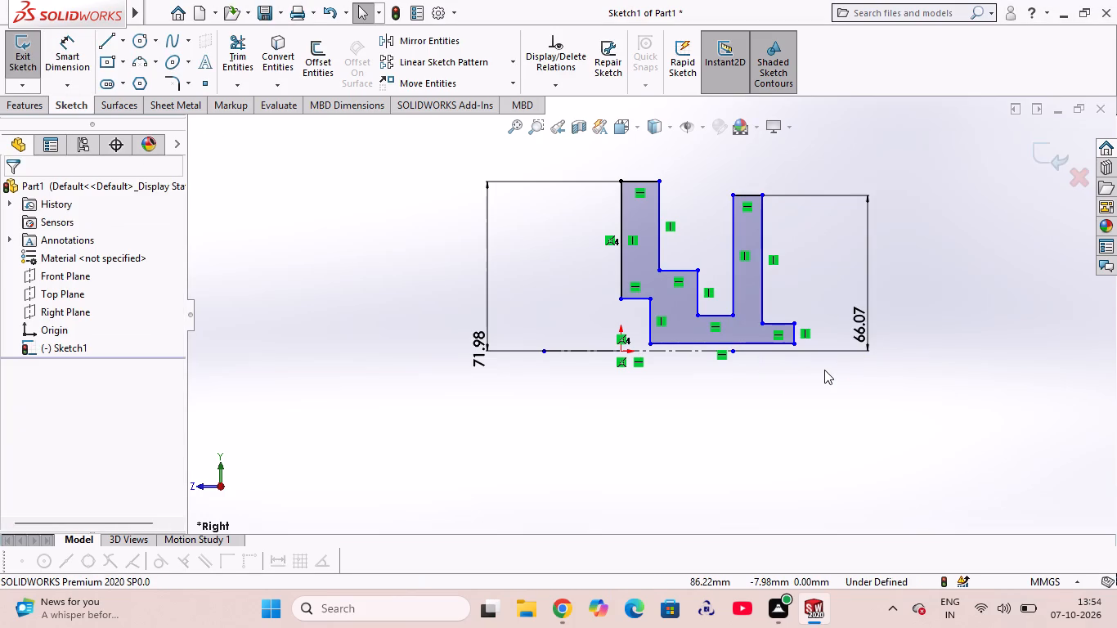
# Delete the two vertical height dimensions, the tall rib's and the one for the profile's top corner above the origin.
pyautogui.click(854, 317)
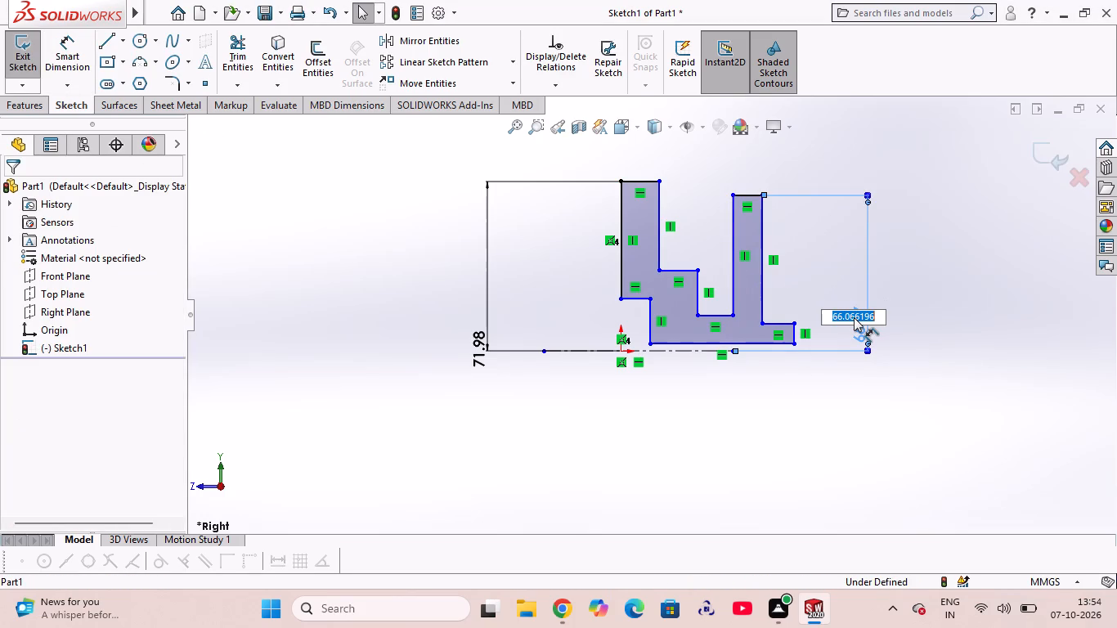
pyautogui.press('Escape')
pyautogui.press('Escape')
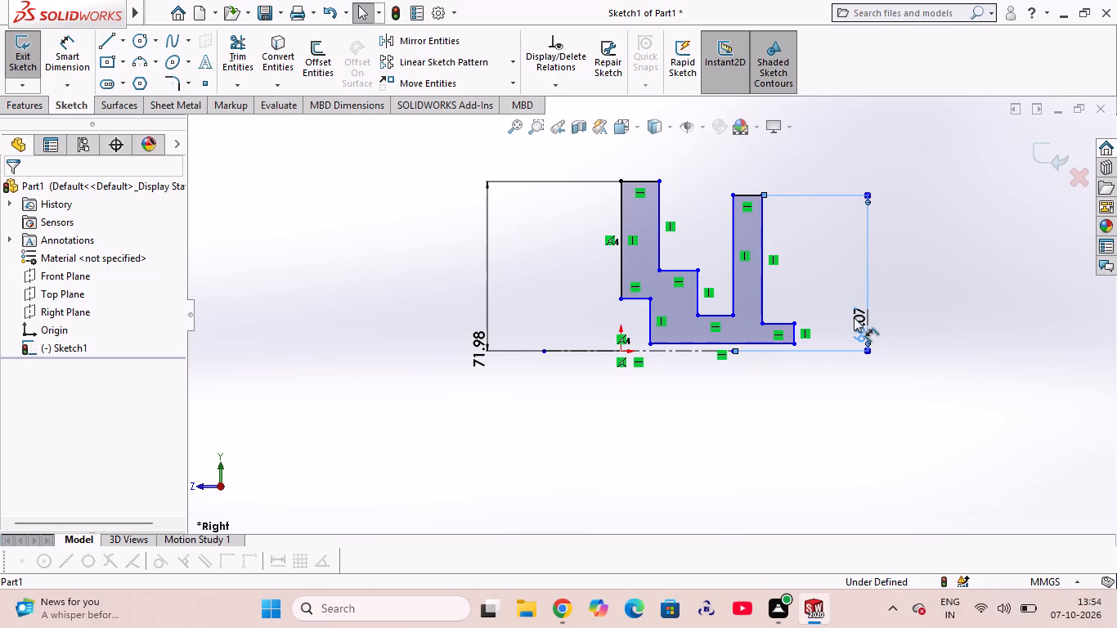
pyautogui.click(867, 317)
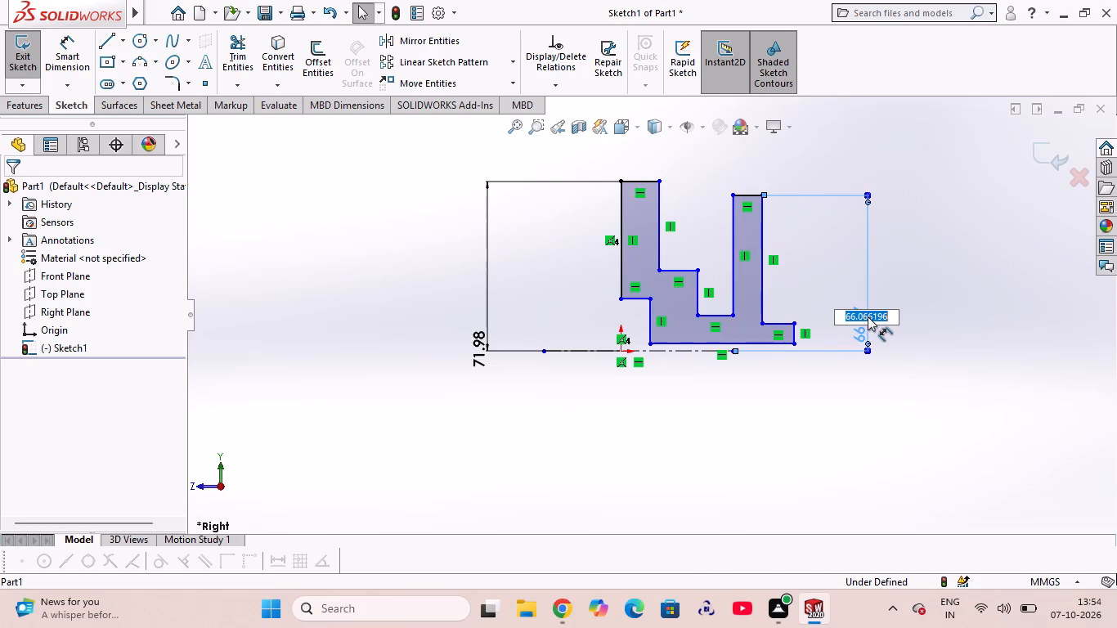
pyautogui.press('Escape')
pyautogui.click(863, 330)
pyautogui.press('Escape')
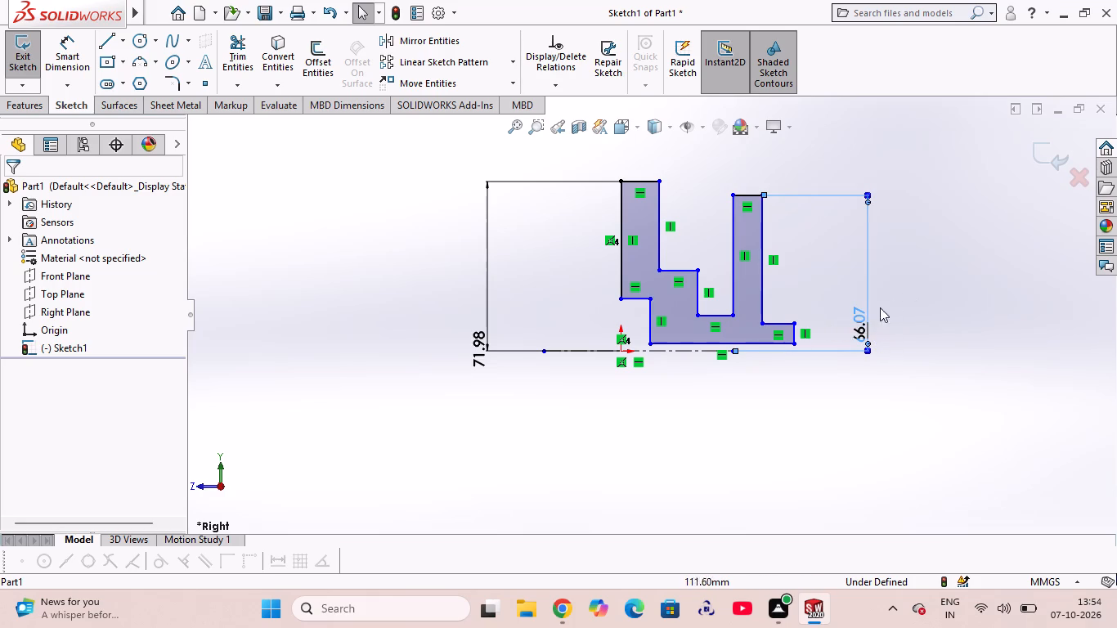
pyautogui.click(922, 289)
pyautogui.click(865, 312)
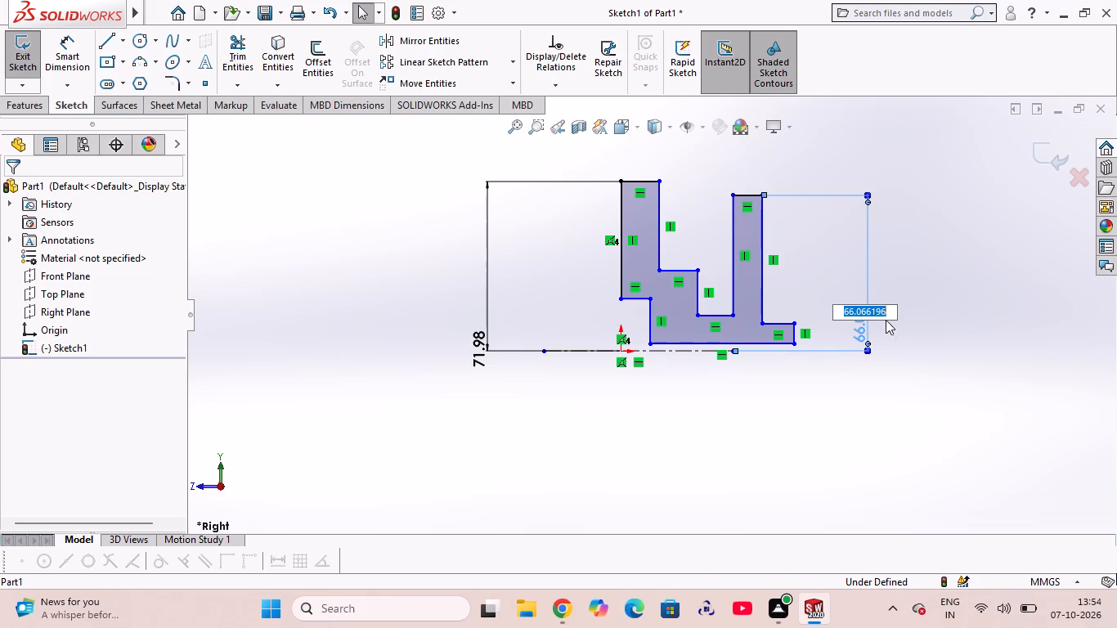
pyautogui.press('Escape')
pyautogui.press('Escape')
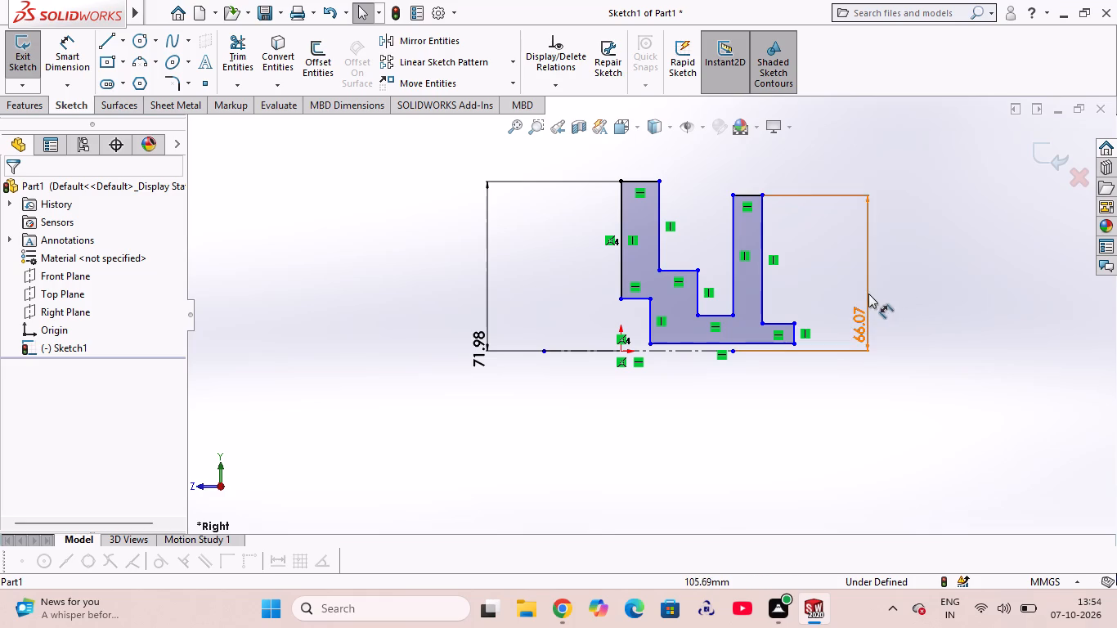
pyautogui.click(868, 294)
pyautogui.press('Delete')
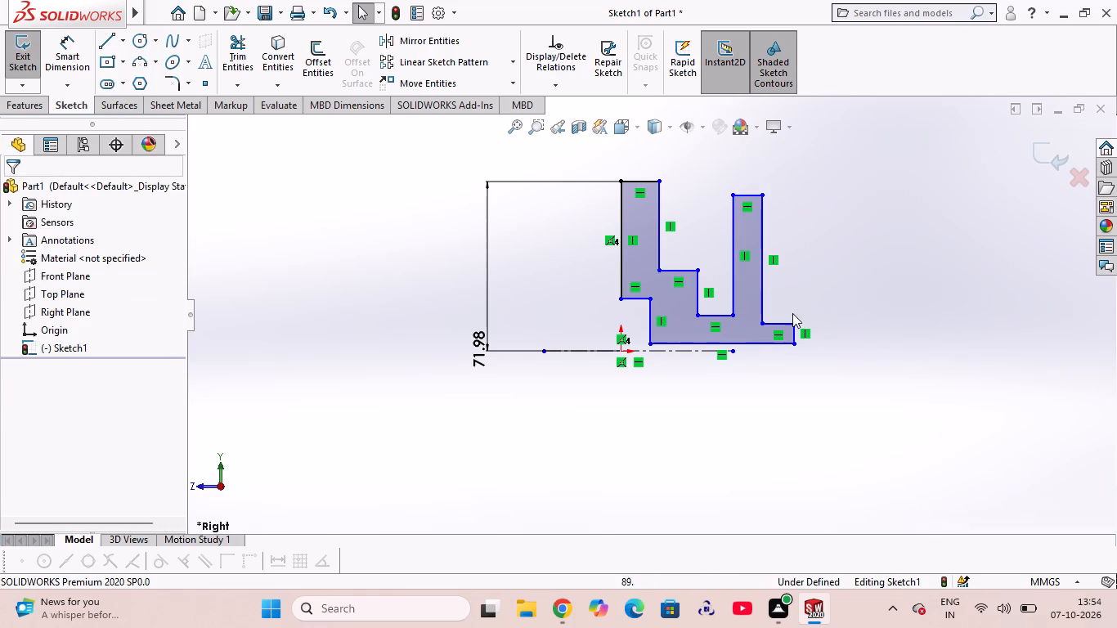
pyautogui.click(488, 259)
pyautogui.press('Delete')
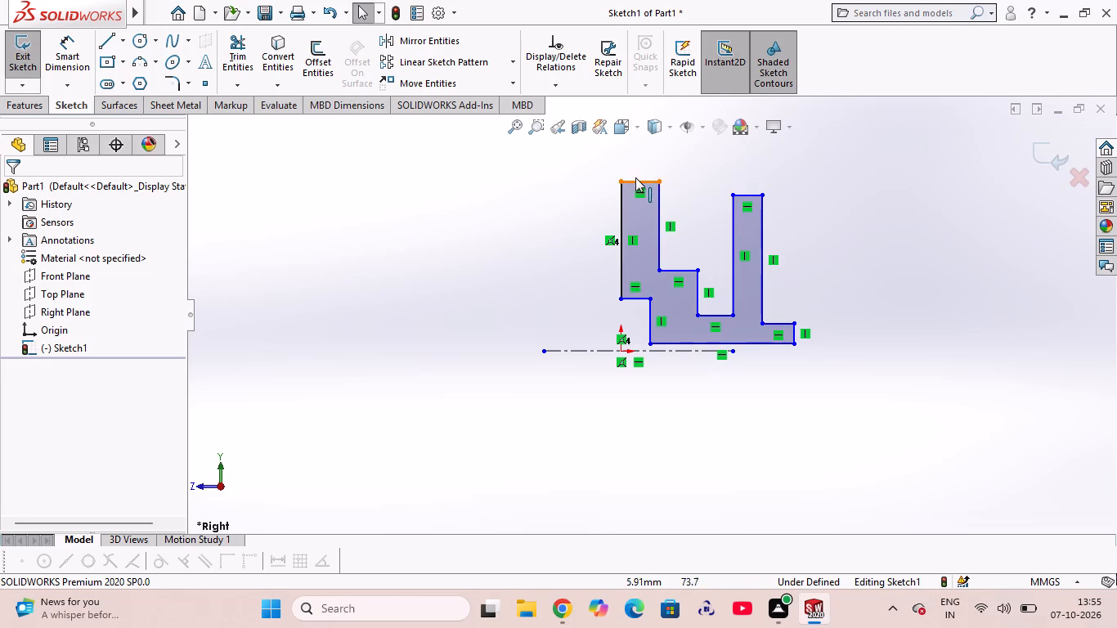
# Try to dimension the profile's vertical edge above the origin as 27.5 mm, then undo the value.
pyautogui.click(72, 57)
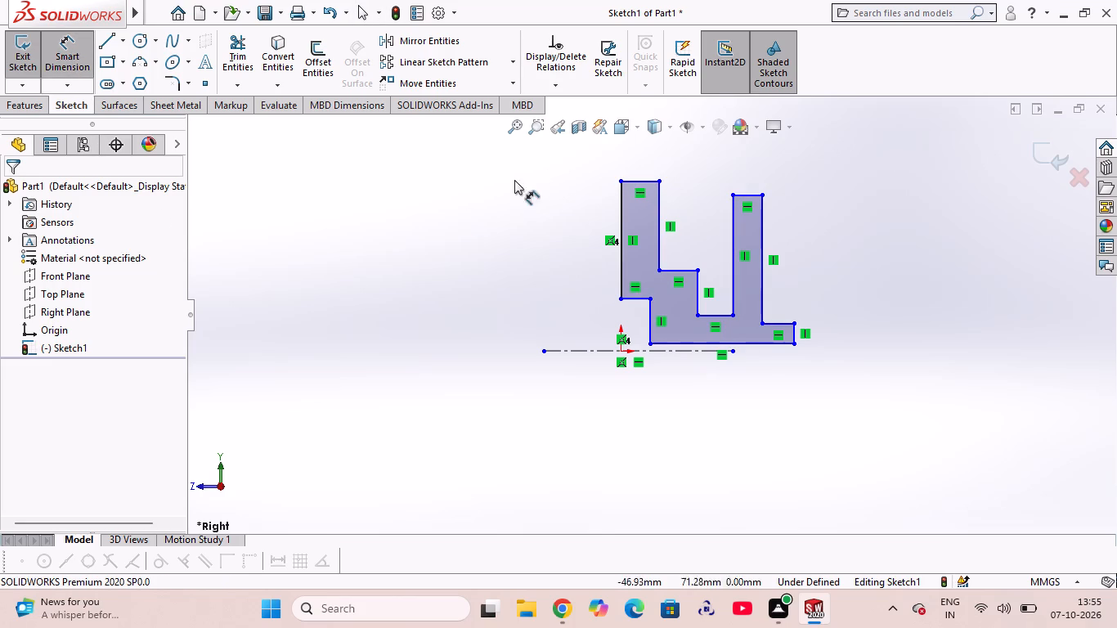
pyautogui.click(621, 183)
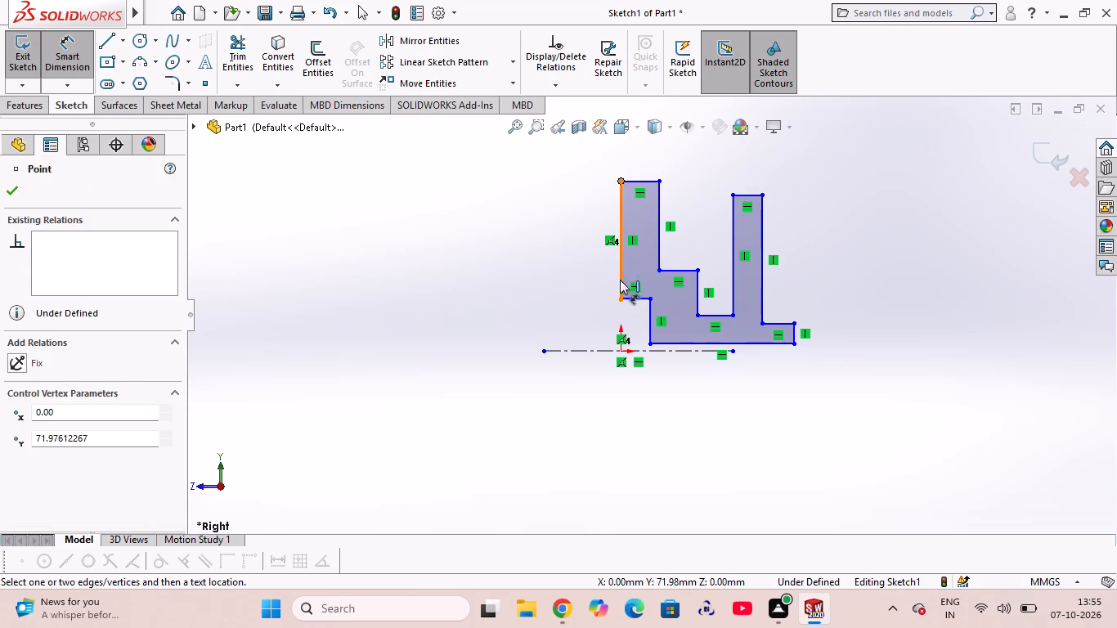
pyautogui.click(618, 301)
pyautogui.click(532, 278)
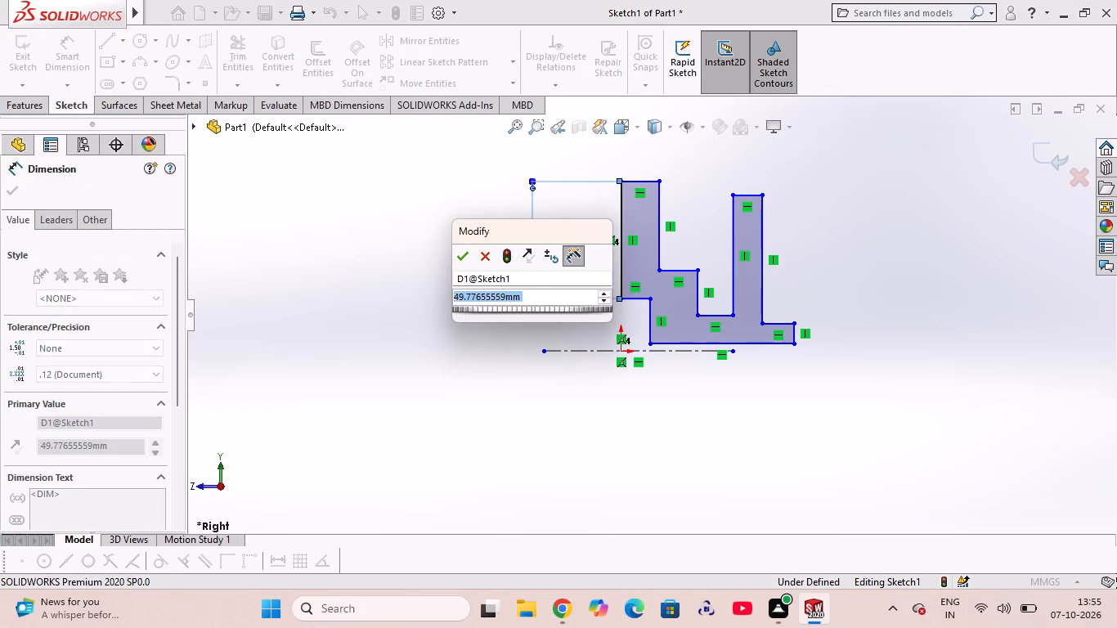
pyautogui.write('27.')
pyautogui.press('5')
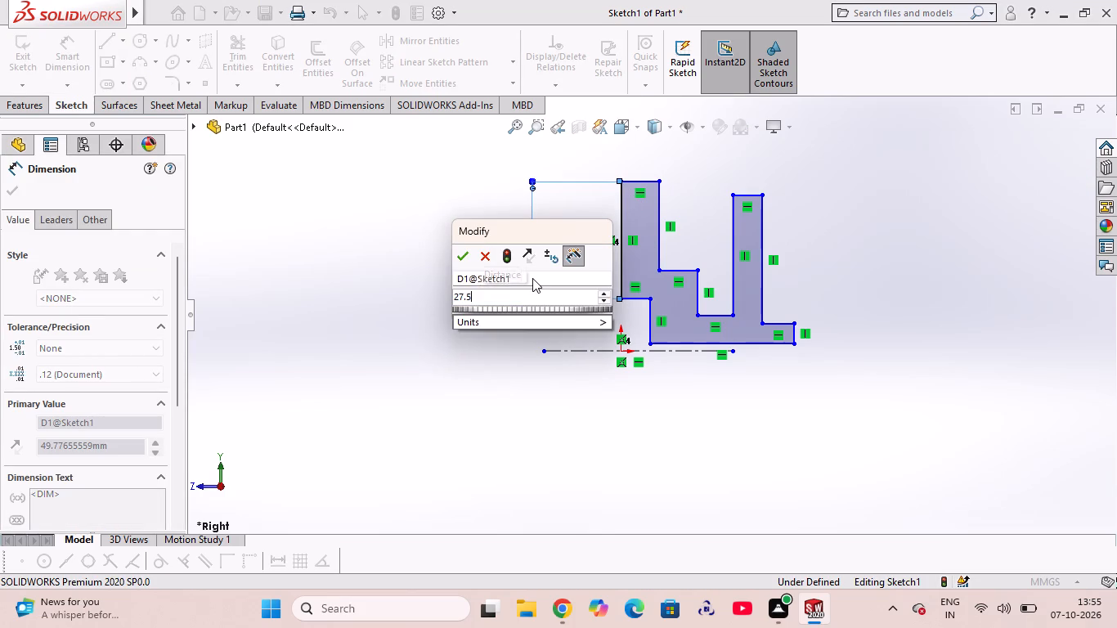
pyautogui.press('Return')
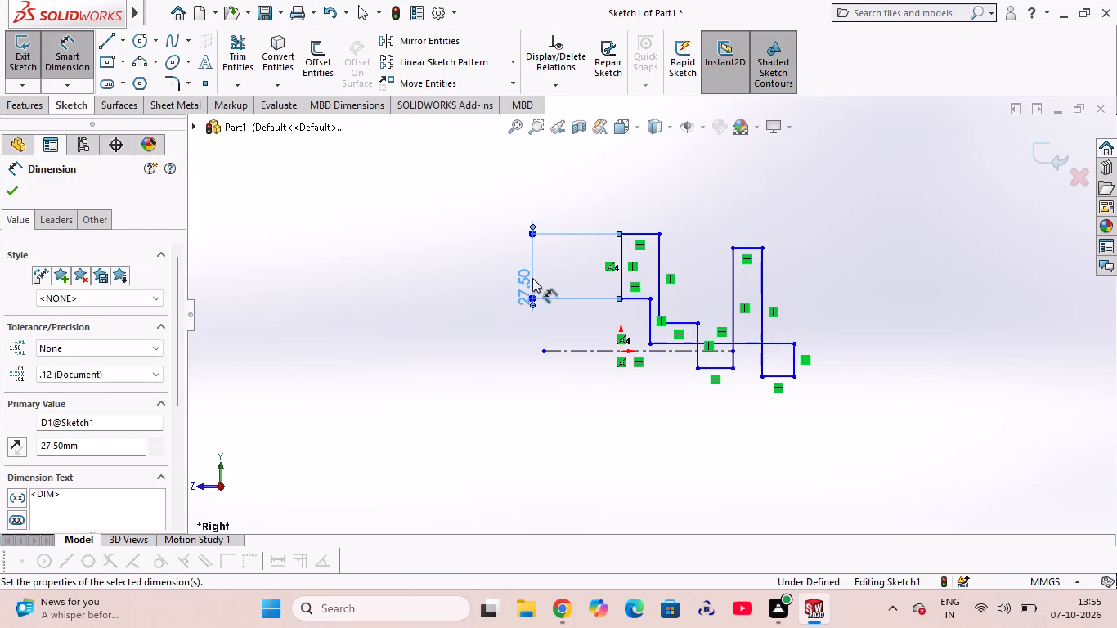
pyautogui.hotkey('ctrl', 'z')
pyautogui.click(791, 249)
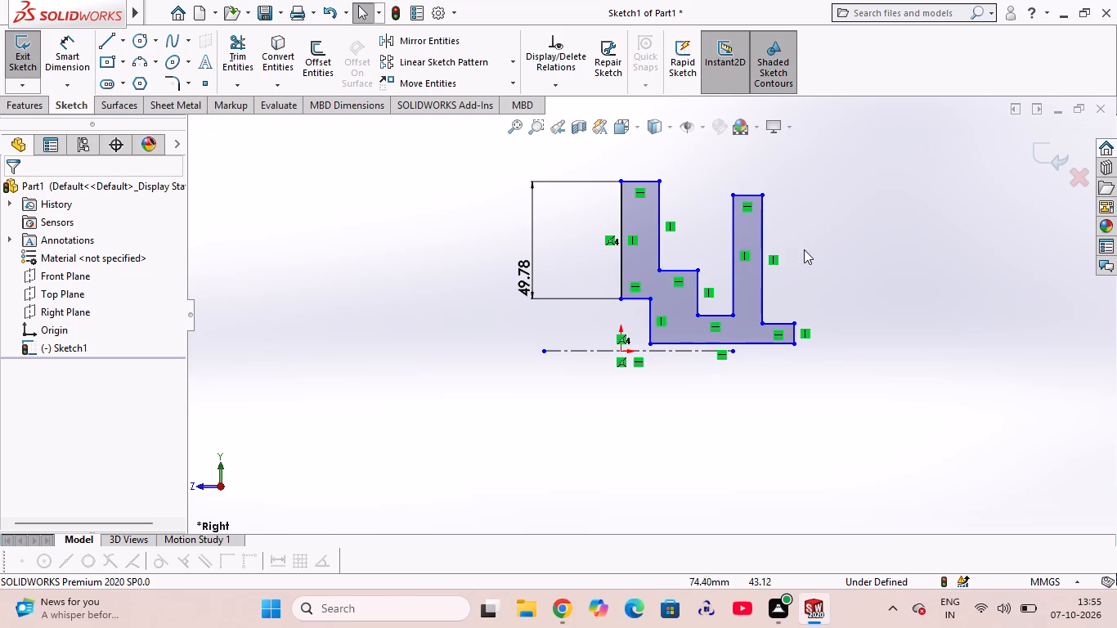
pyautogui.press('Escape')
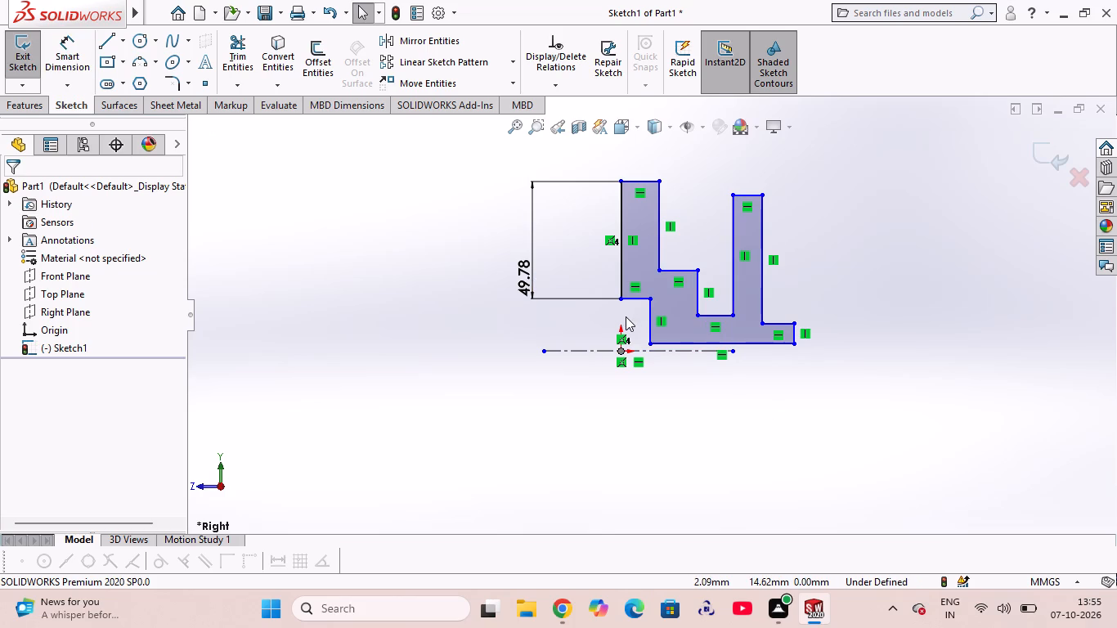
# Delete the whole stepped profile and its dimension, keeping only the horizontal centerline through the origin.
pyautogui.moveTo(497, 150); pyautogui.dragTo(739, 386)
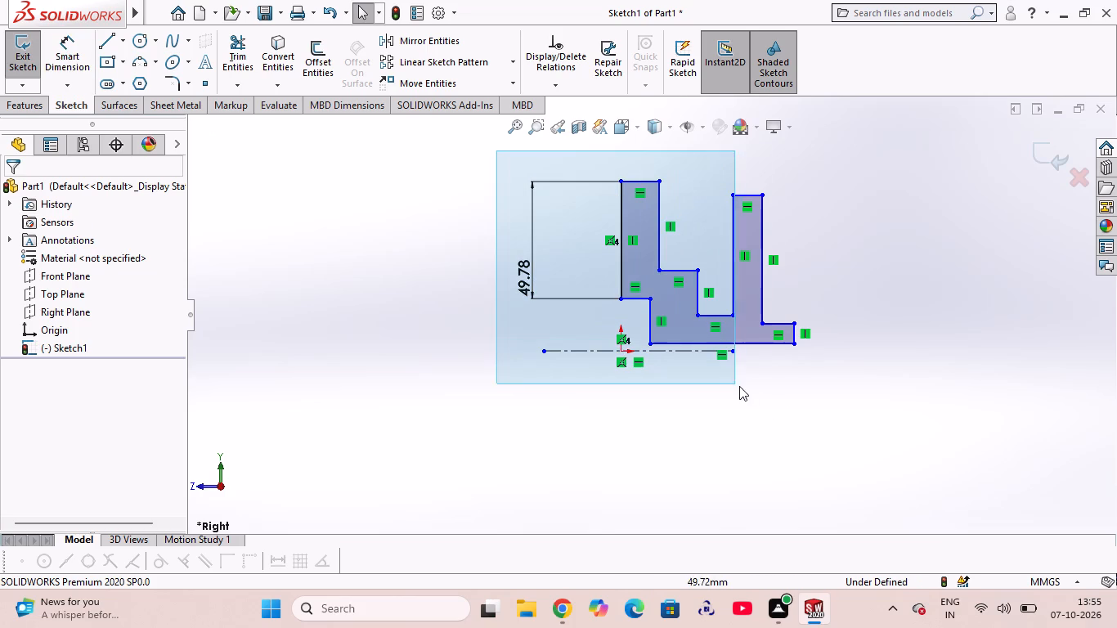
pyautogui.moveTo(739, 386); pyautogui.dragTo(846, 348)
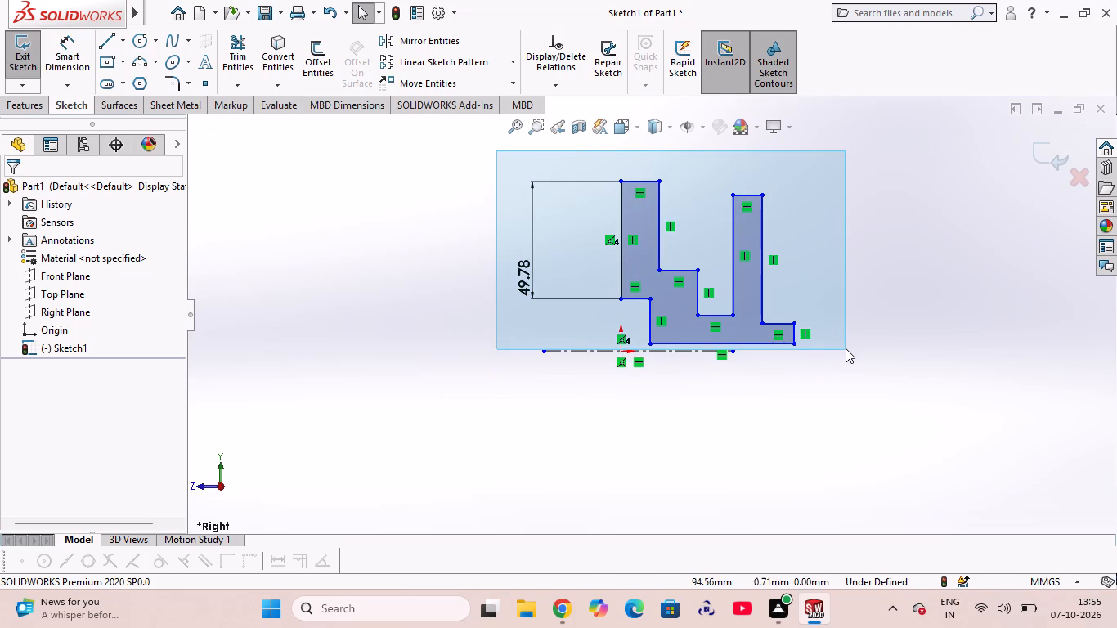
pyautogui.moveTo(846, 348); pyautogui.dragTo(846, 346)
pyautogui.press('Delete')
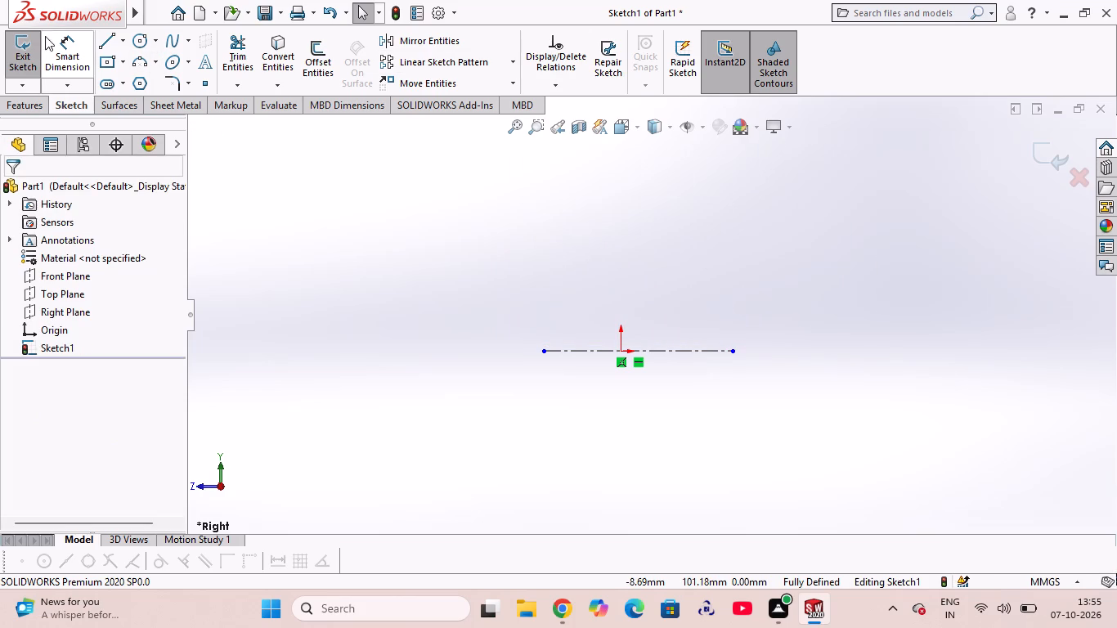
# Sketch a vertical line about 56 mm long directly above the origin, starting a short distance above the centerline.
pyautogui.click(124, 37)
pyautogui.click(126, 63)
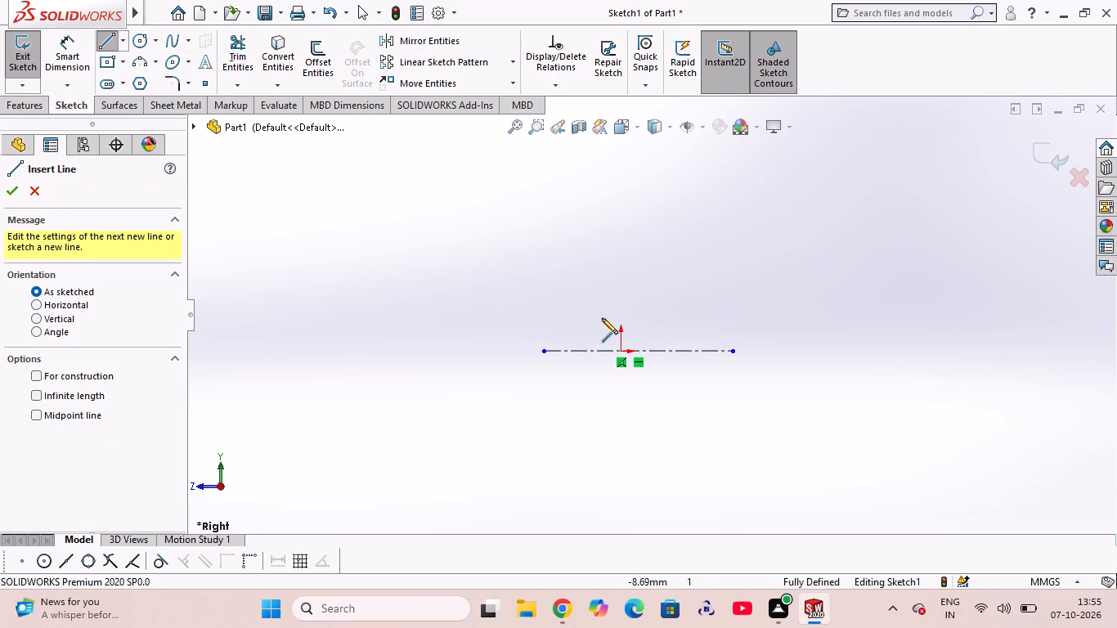
pyautogui.click(619, 311)
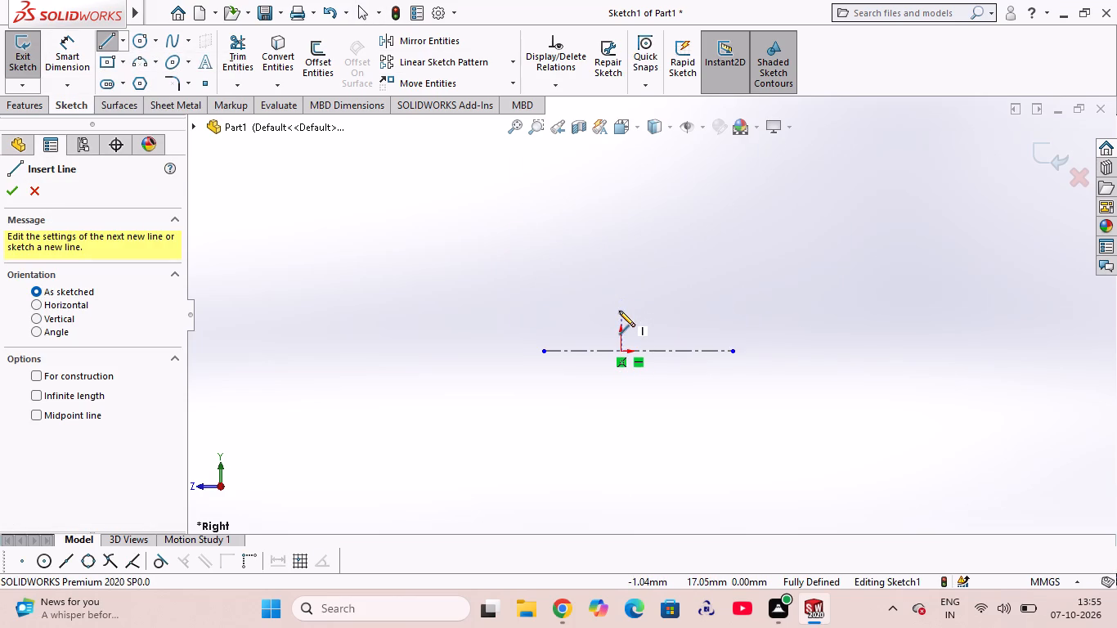
pyautogui.click(620, 178)
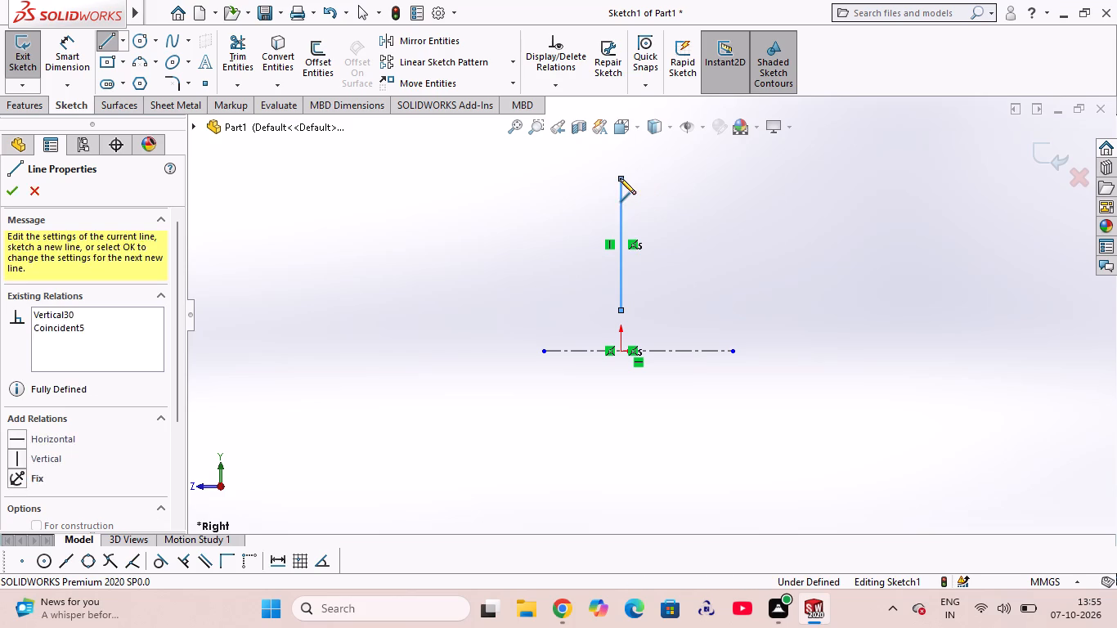
pyautogui.press('Escape')
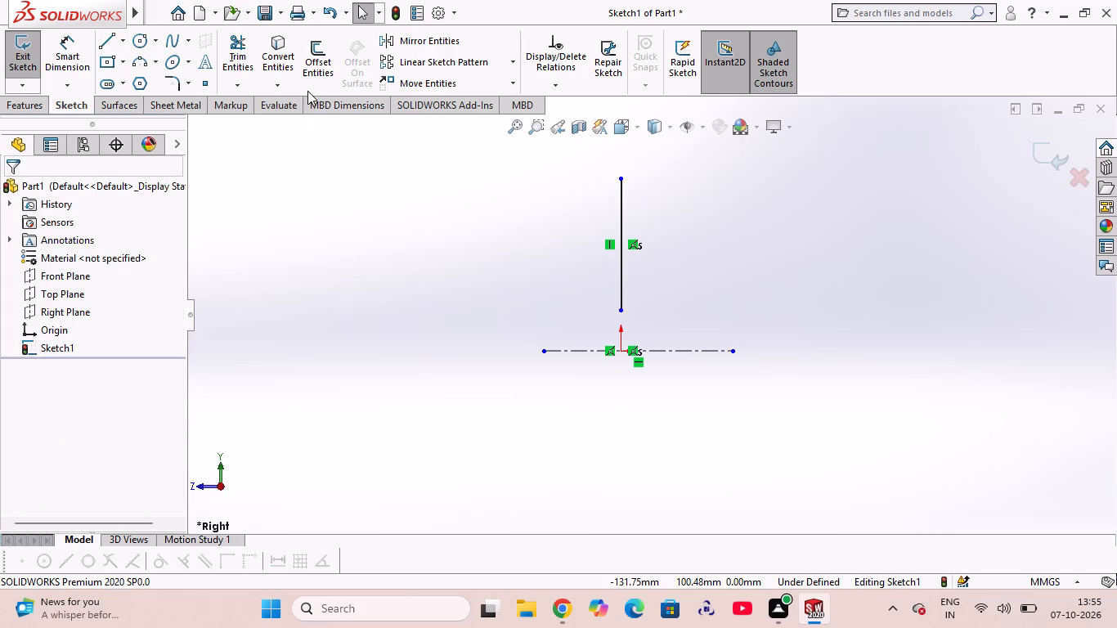
# Dimension the vertical line's length as 27.5 mm.
pyautogui.click(59, 64)
pyautogui.click(621, 209)
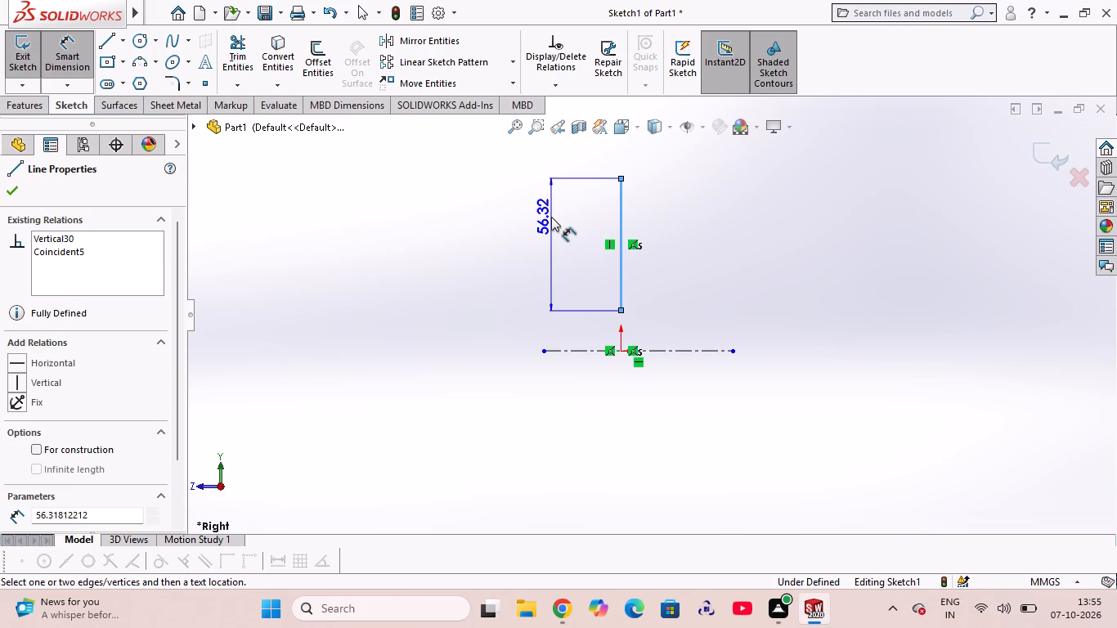
pyautogui.click(551, 217)
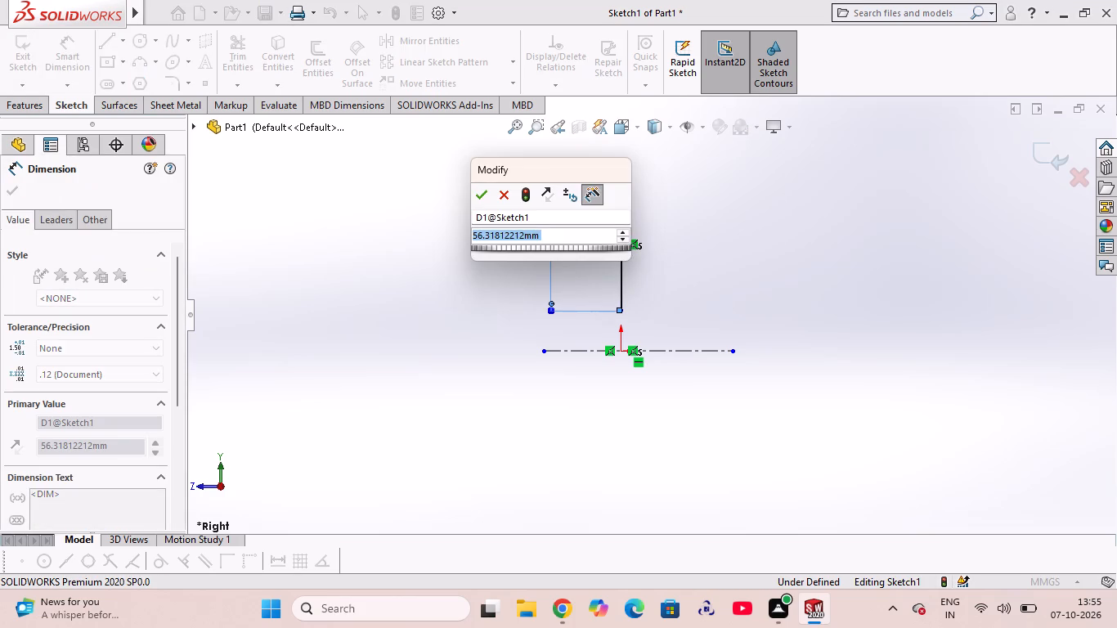
pyautogui.write('27.5')
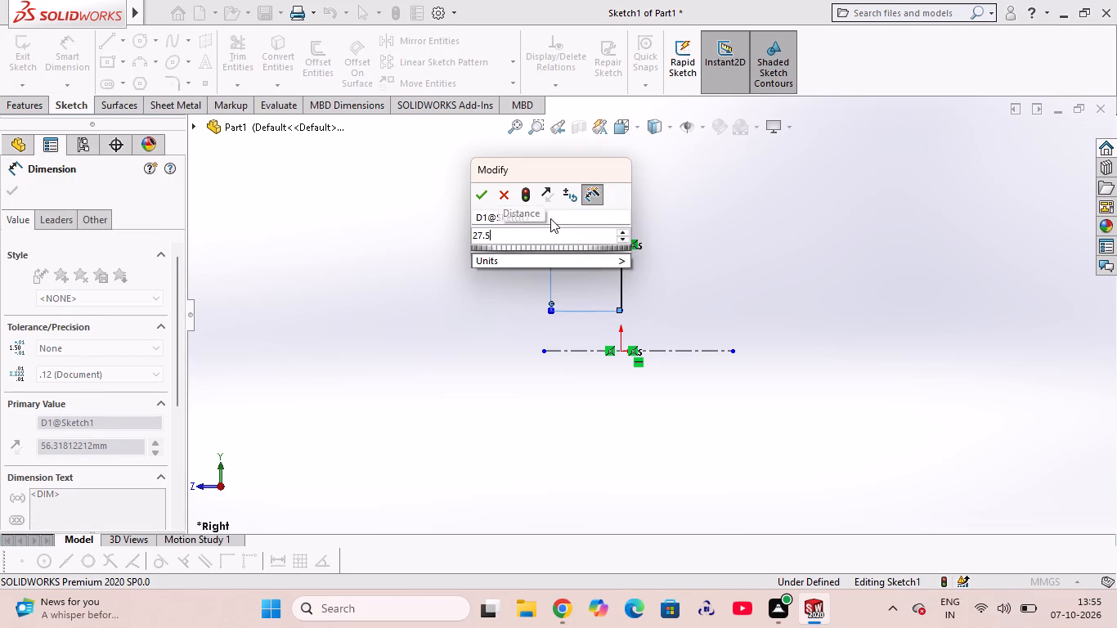
pyautogui.press('Return')
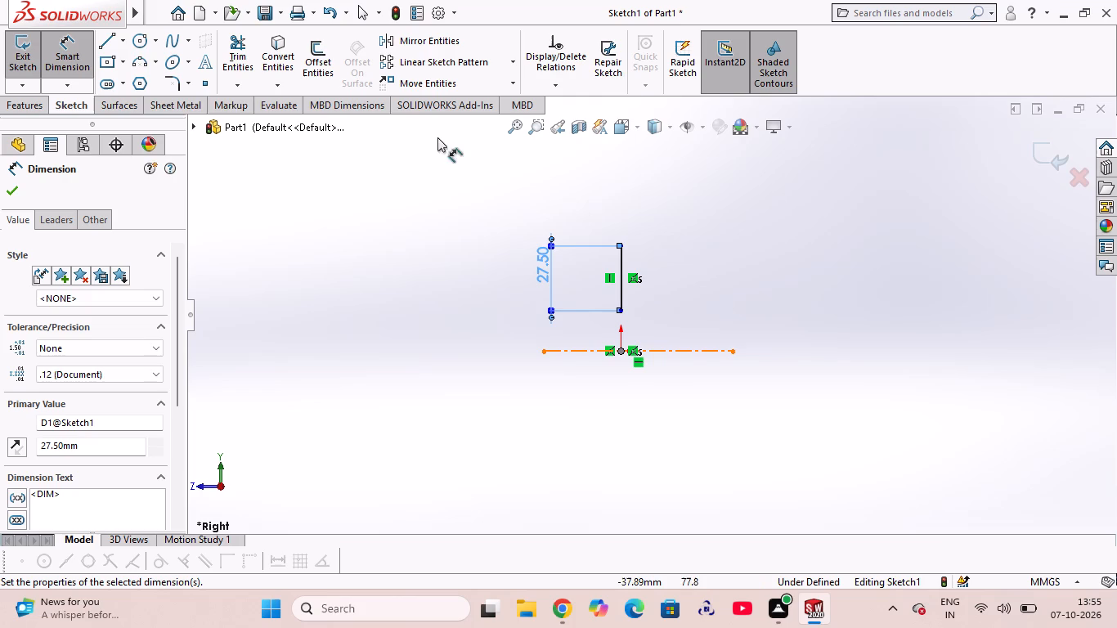
# Sketch connected lines rightward from the 27.5 mm line's upper end: about 6 mm across, 21 down, 6 across, 7 down, 6 across.
pyautogui.scroll(-4, 652, 267)
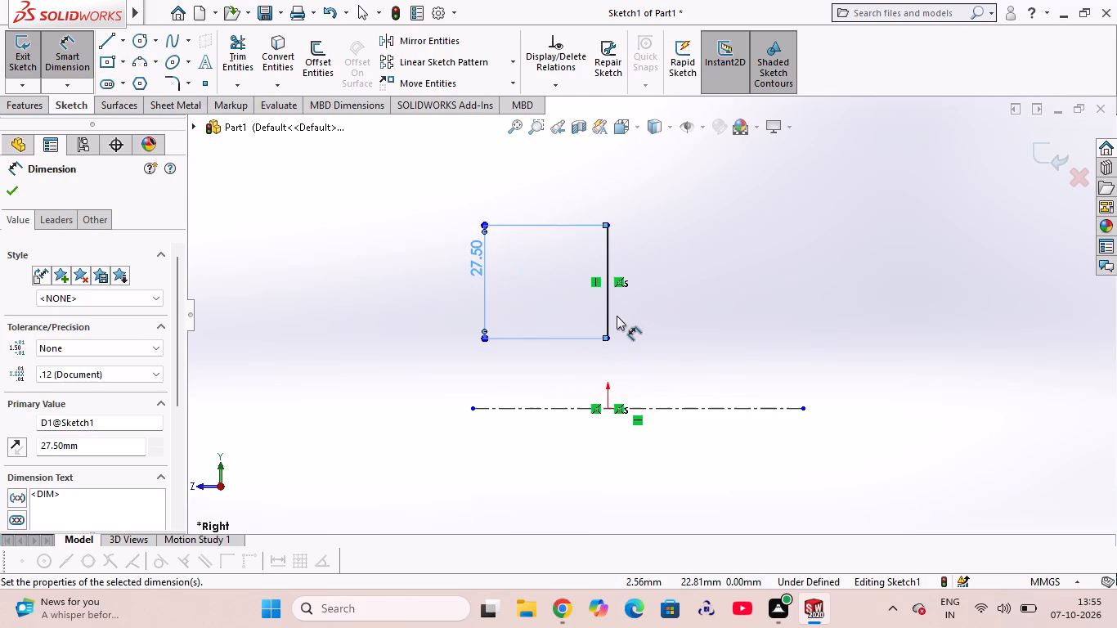
pyautogui.click(109, 43)
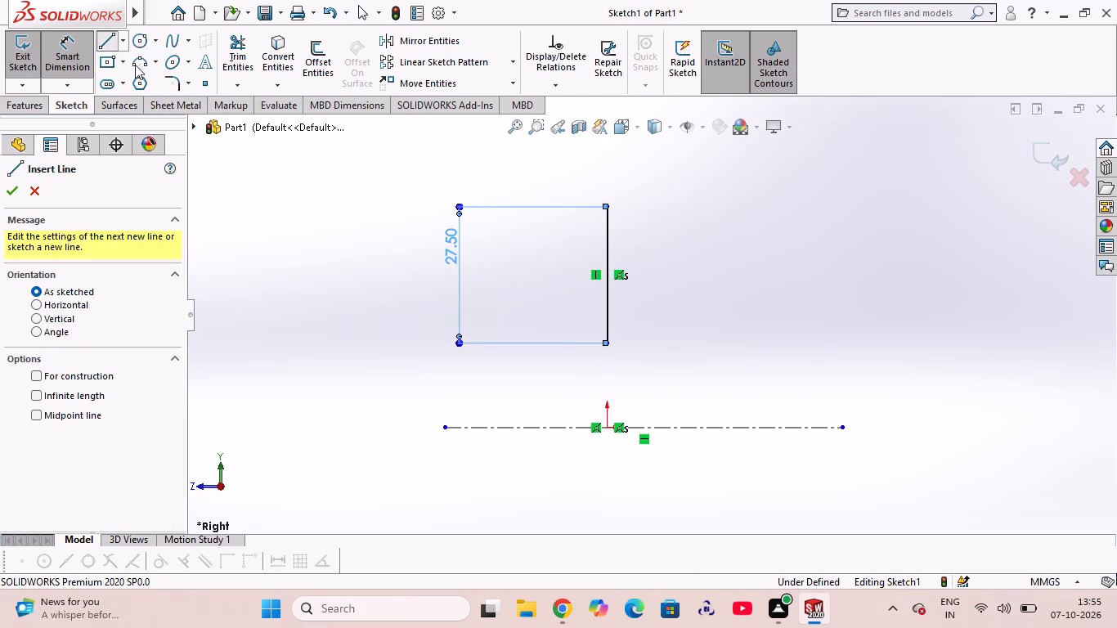
pyautogui.click(610, 207)
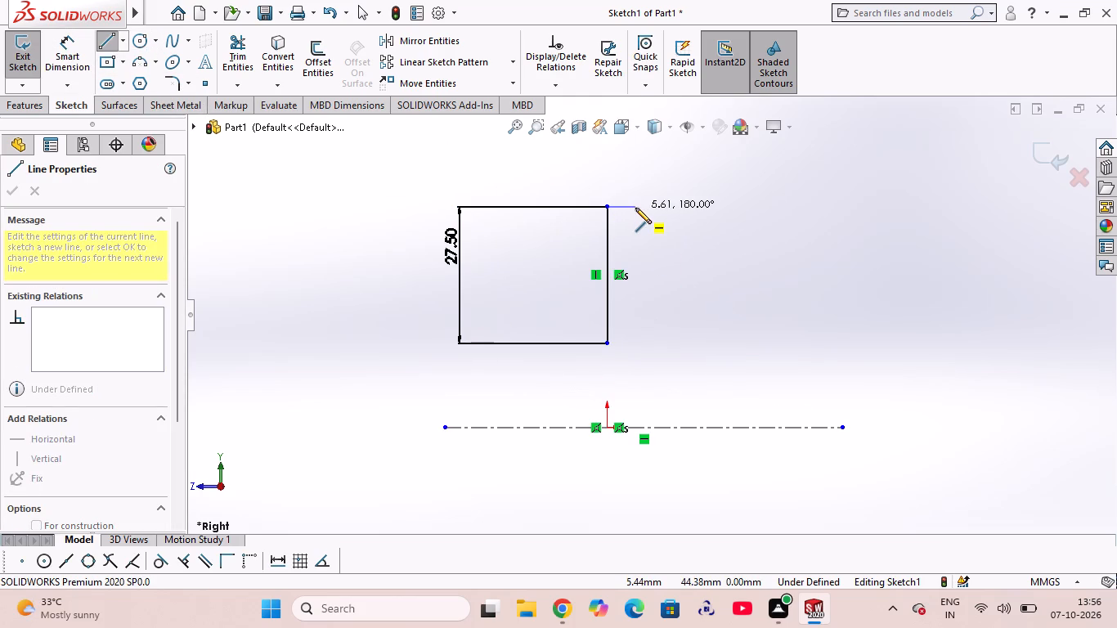
pyautogui.click(638, 209)
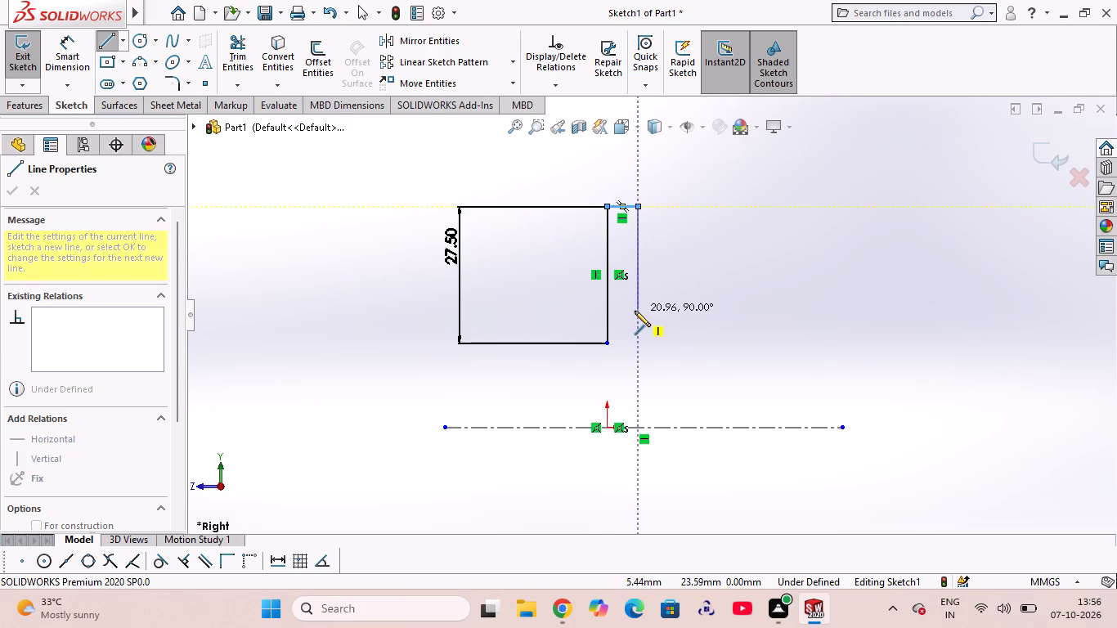
pyautogui.click(635, 312)
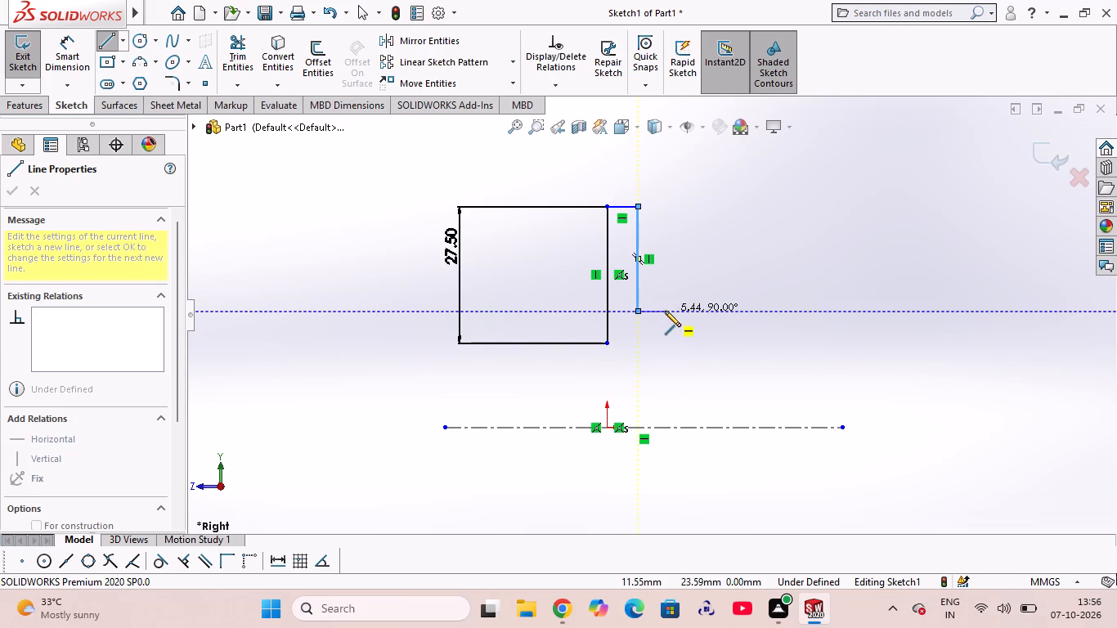
pyautogui.click(666, 311)
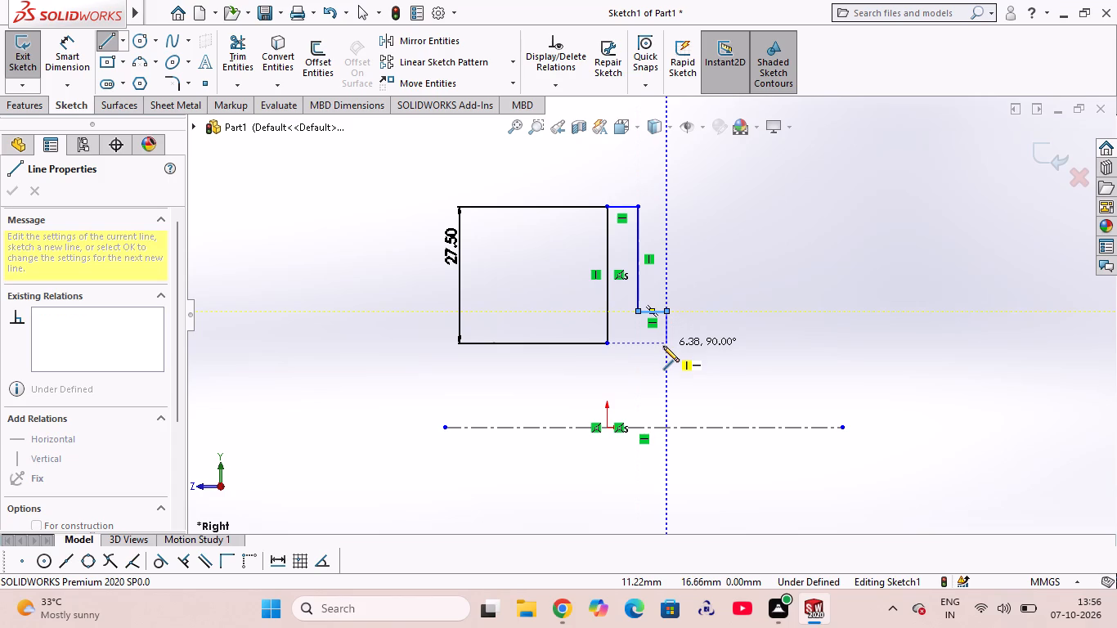
pyautogui.click(667, 348)
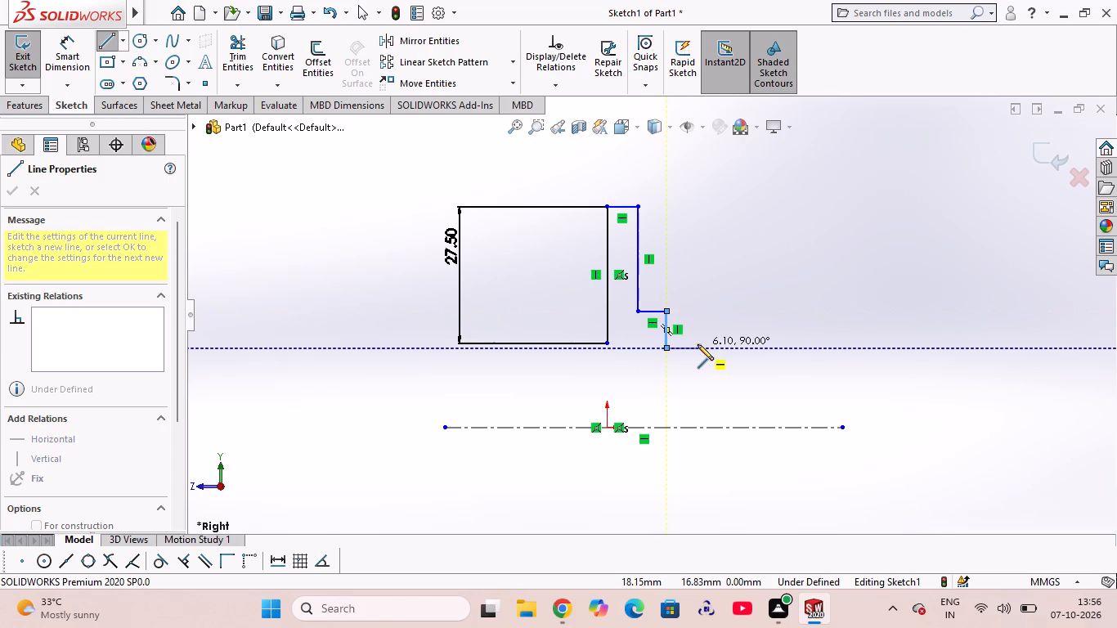
pyautogui.click(698, 347)
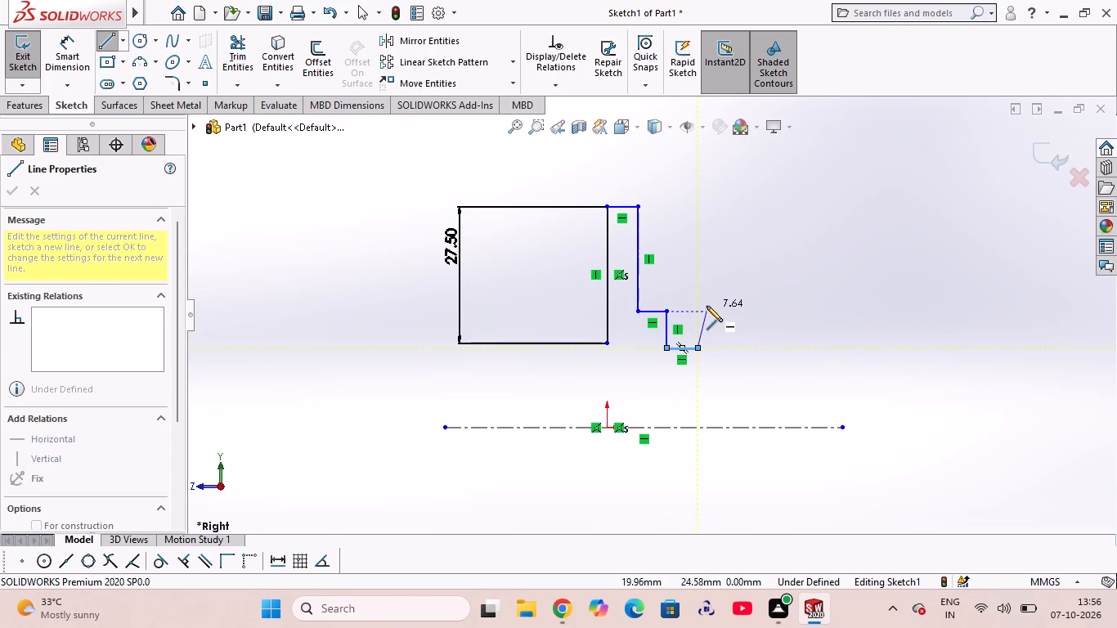
# Continue with a second flange about 25 mm high and 6 mm wide, add a low end step, and close the profile at the 27.5 mm line's lower end.
pyautogui.click(696, 224)
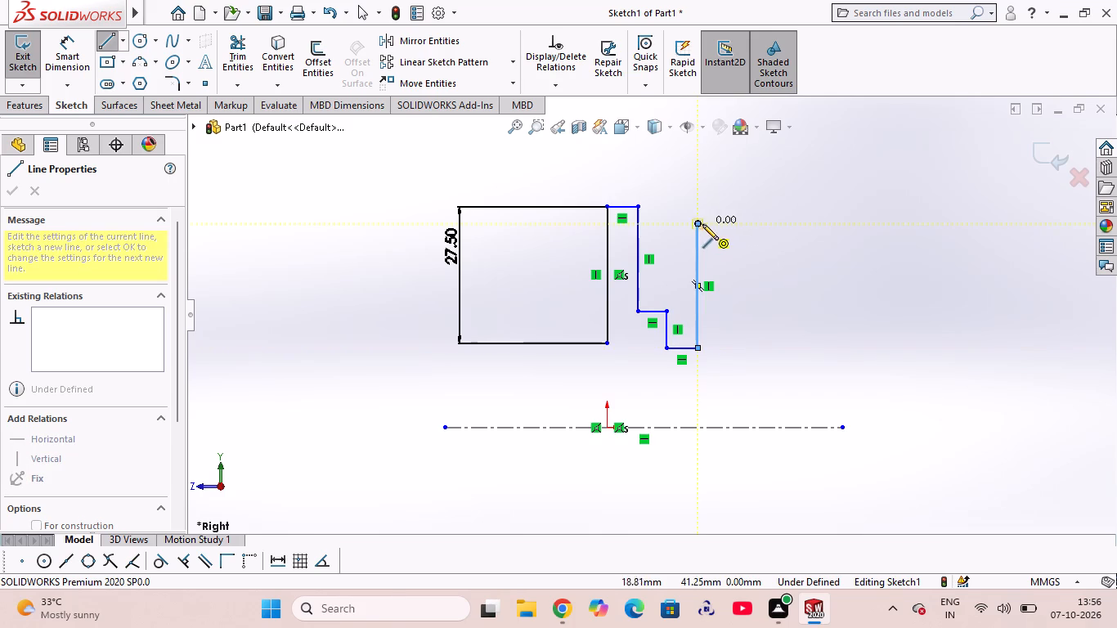
pyautogui.click(729, 224)
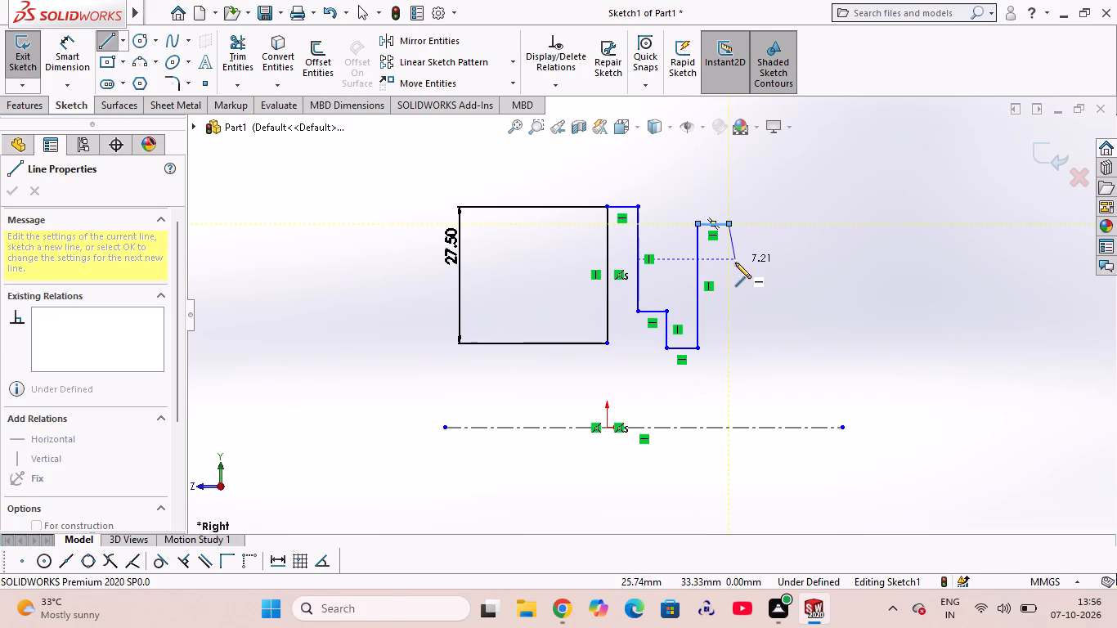
pyautogui.click(729, 357)
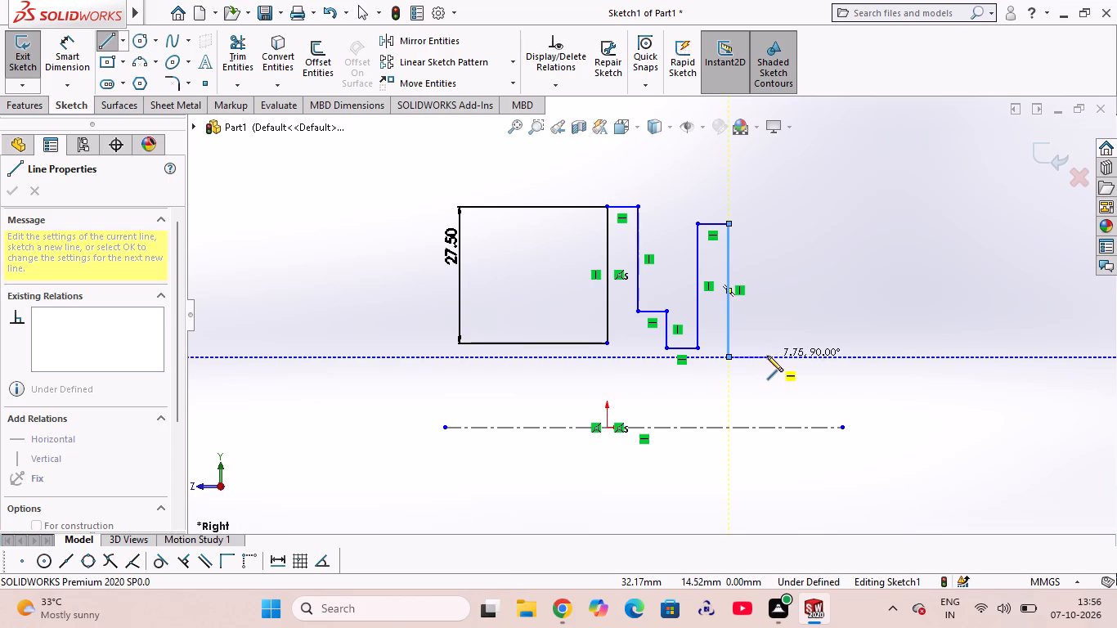
pyautogui.click(767, 356)
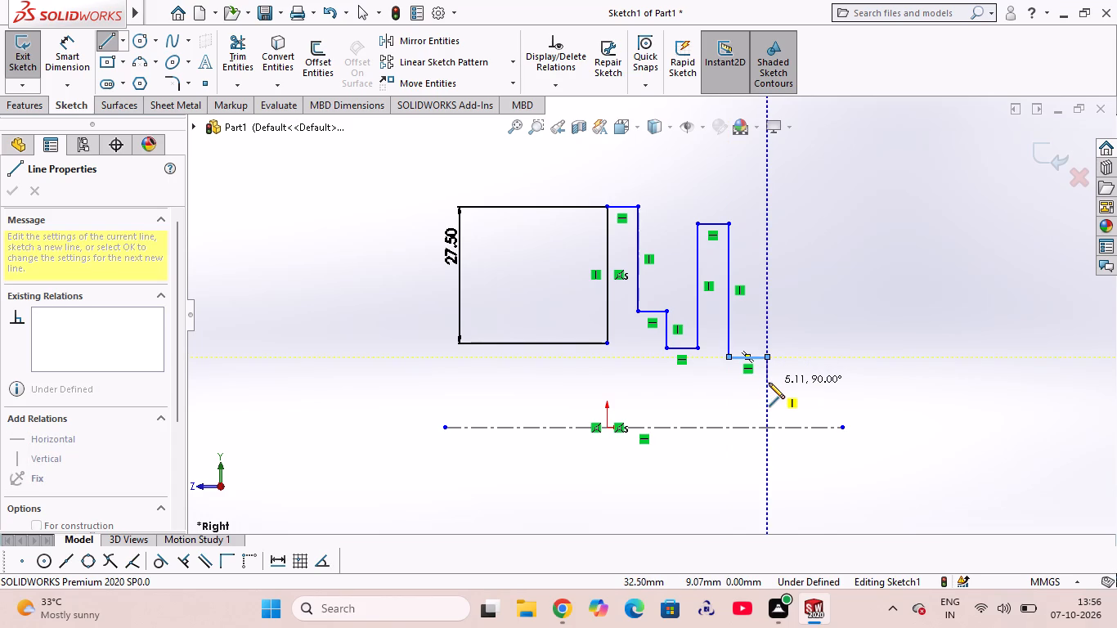
pyautogui.click(769, 383)
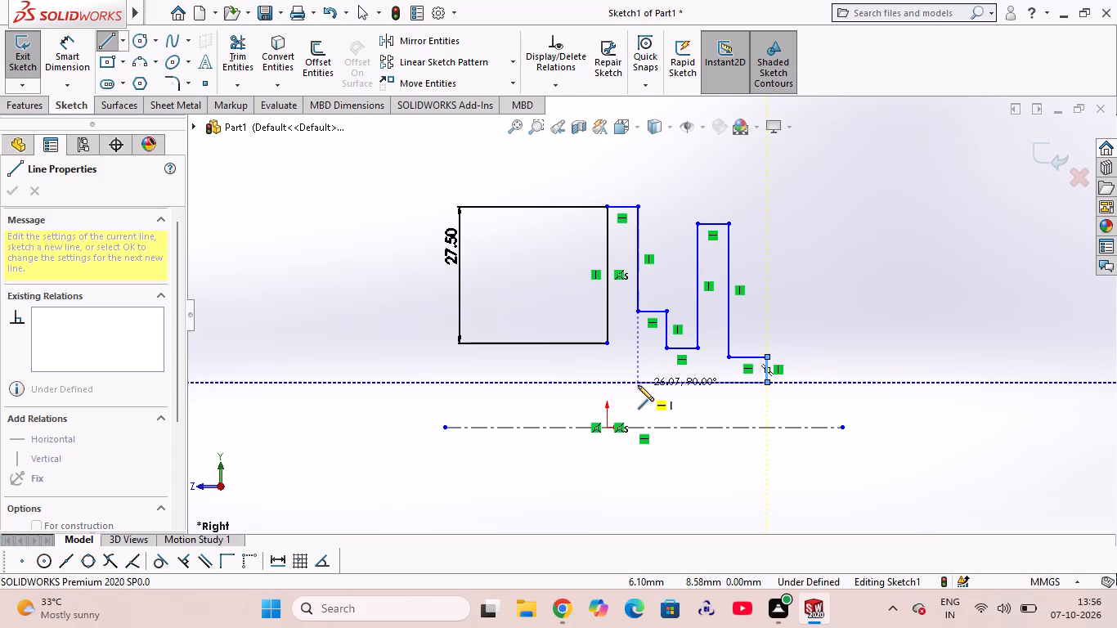
pyautogui.click(638, 385)
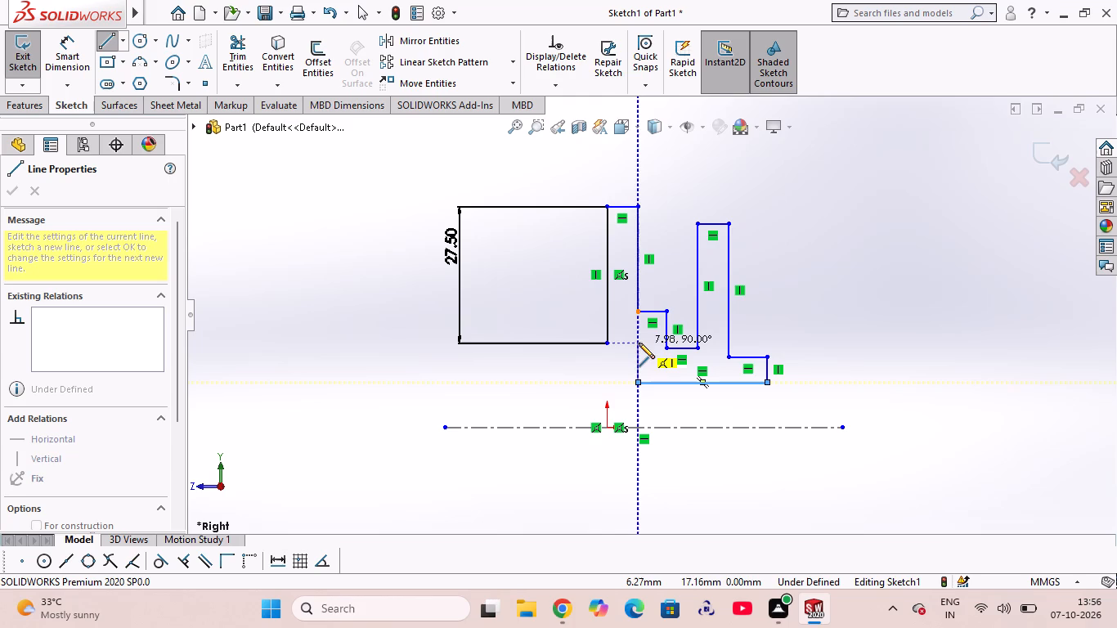
pyautogui.click(639, 341)
pyautogui.click(609, 342)
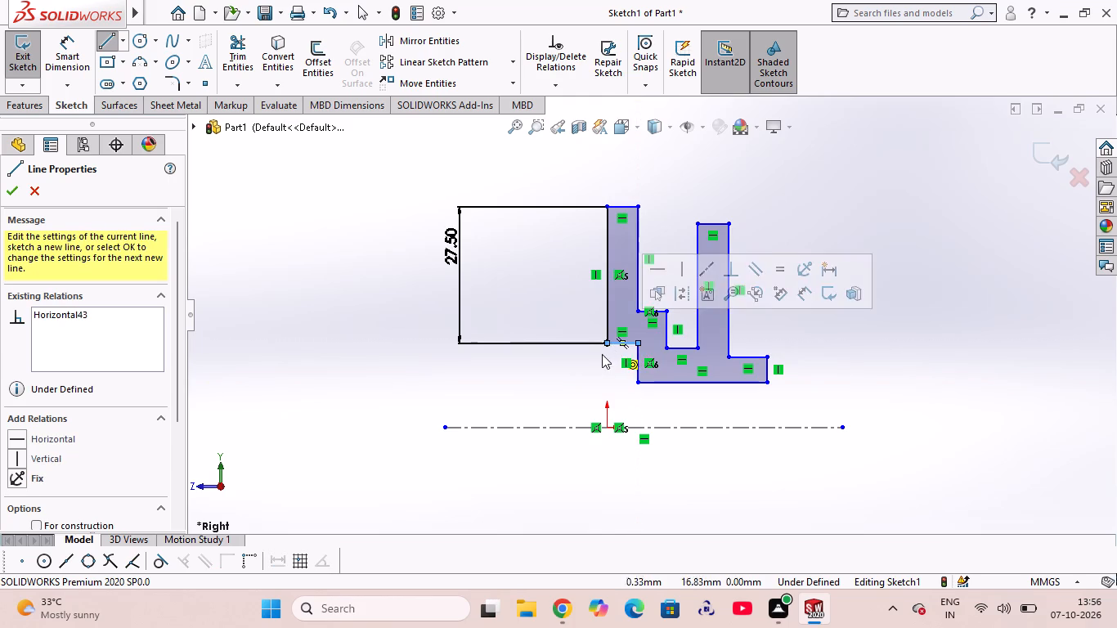
pyautogui.rightClick(598, 357)
pyautogui.click(648, 364)
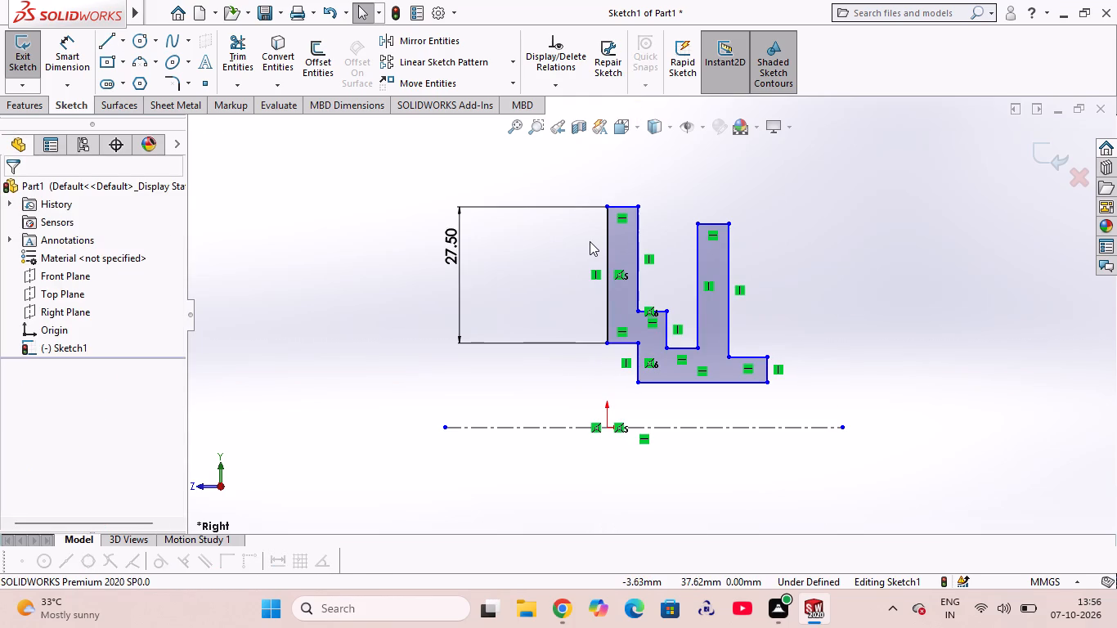
# Dimension the horizontal length of the low end step beside the second flange as 10 mm.
pyautogui.click(72, 51)
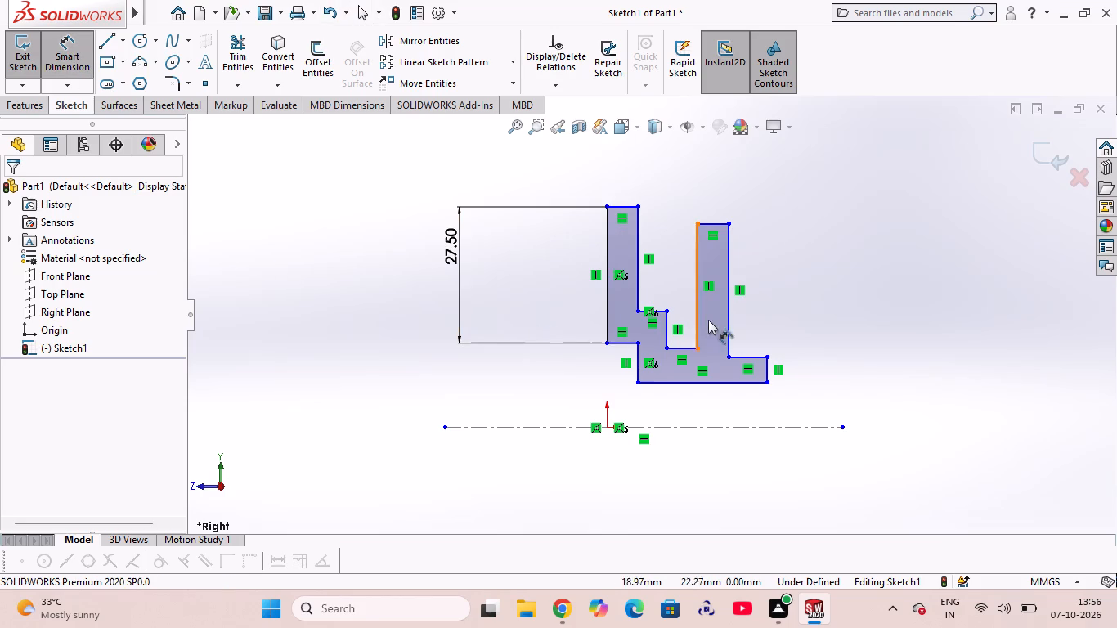
pyautogui.click(732, 356)
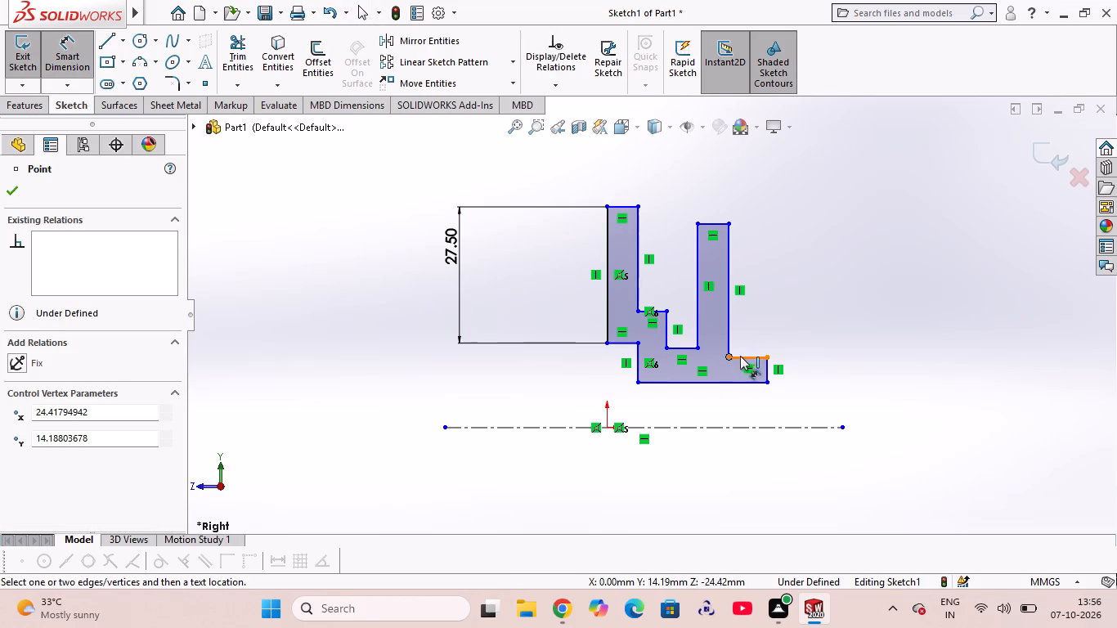
pyautogui.click(767, 358)
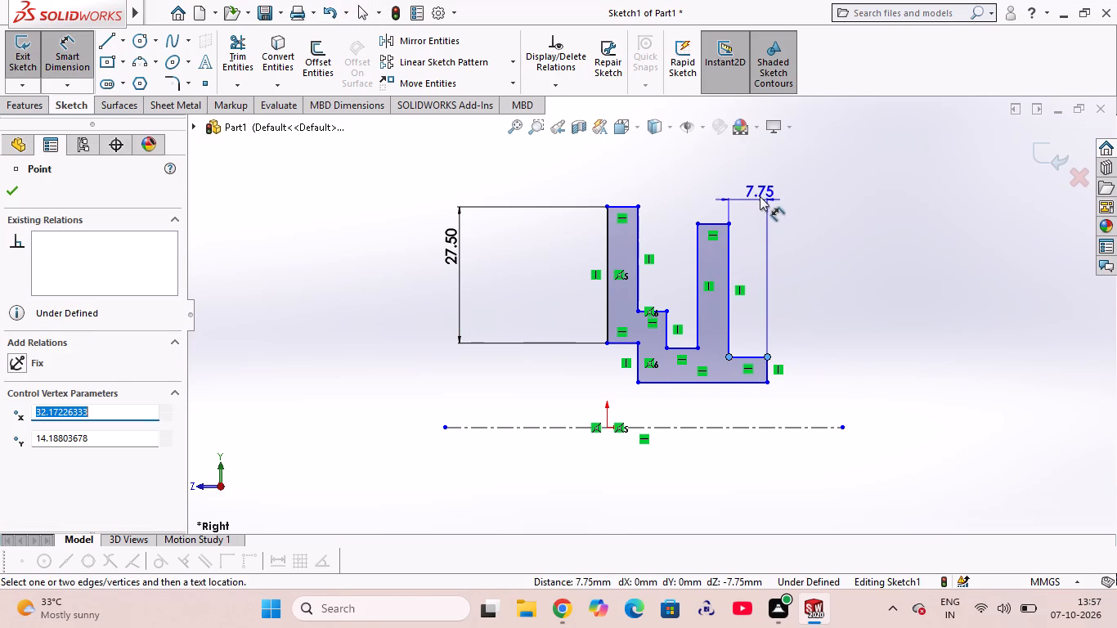
pyautogui.click(758, 190)
pyautogui.write('10')
pyautogui.press('Return')
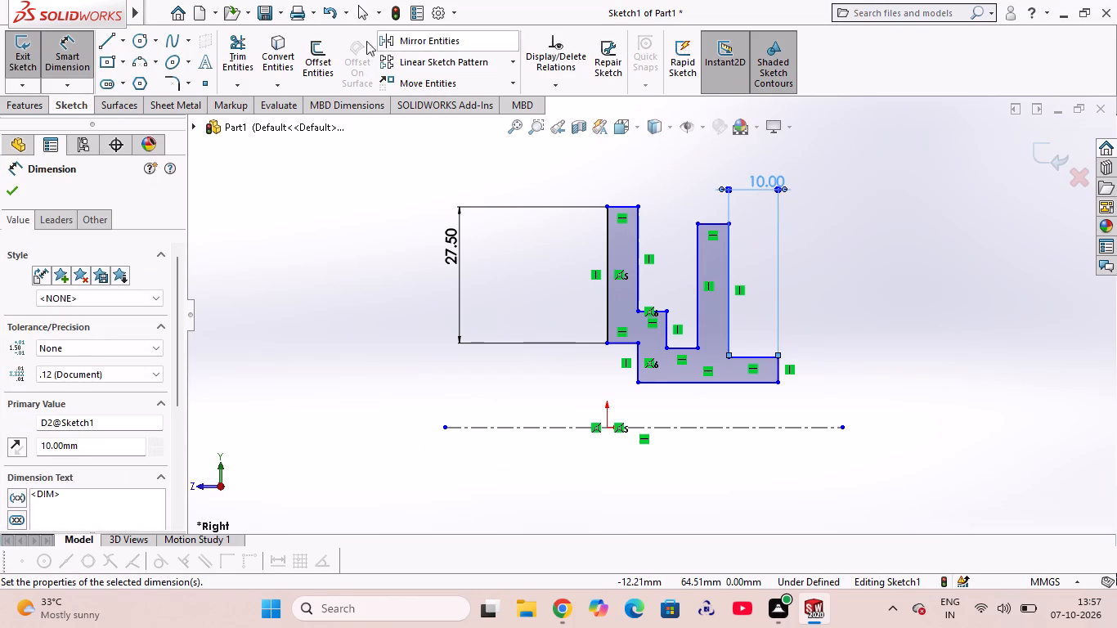
# Dimension the profile's overall width, from the first flange's top outer corner to the end step's outer corner, as 41 mm.
pyautogui.click(608, 204)
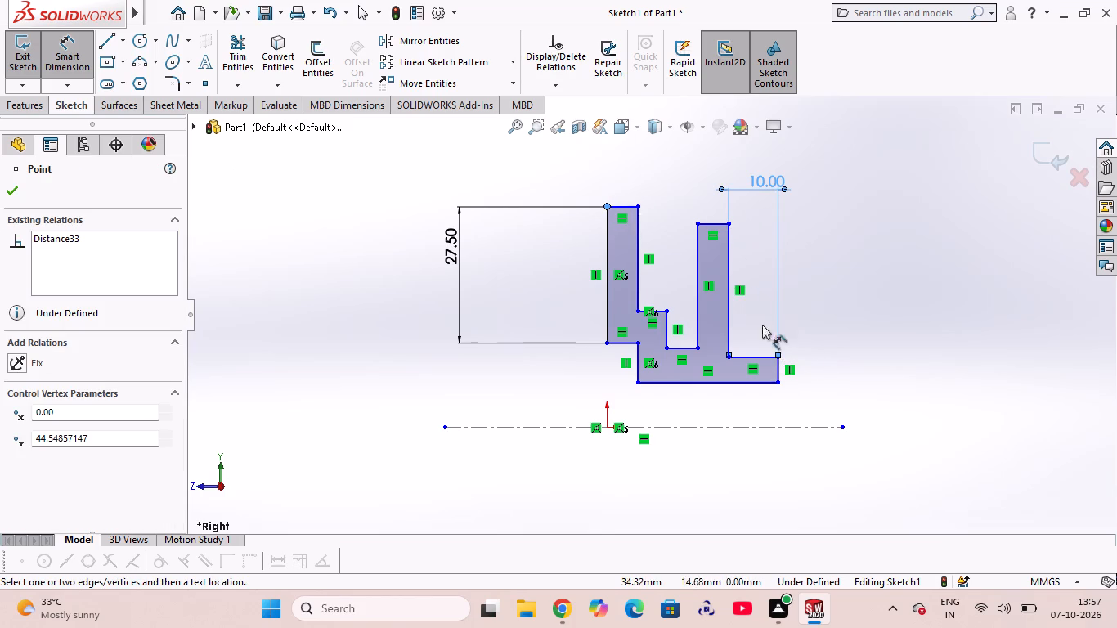
pyautogui.press('Escape')
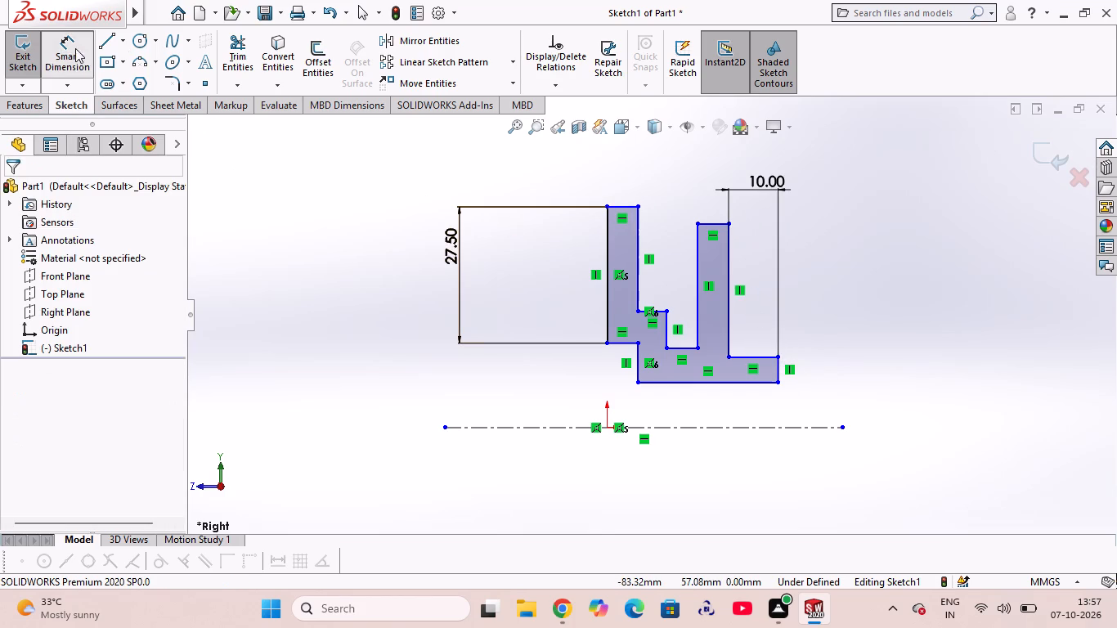
pyautogui.click(72, 47)
pyautogui.click(71, 55)
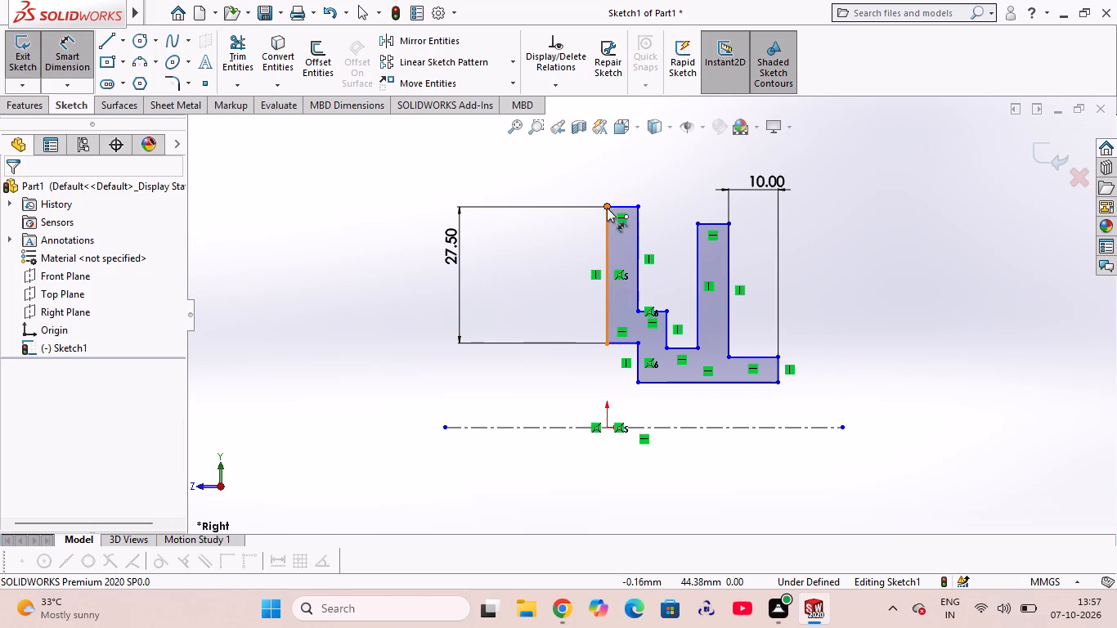
pyautogui.click(607, 208)
pyautogui.click(778, 357)
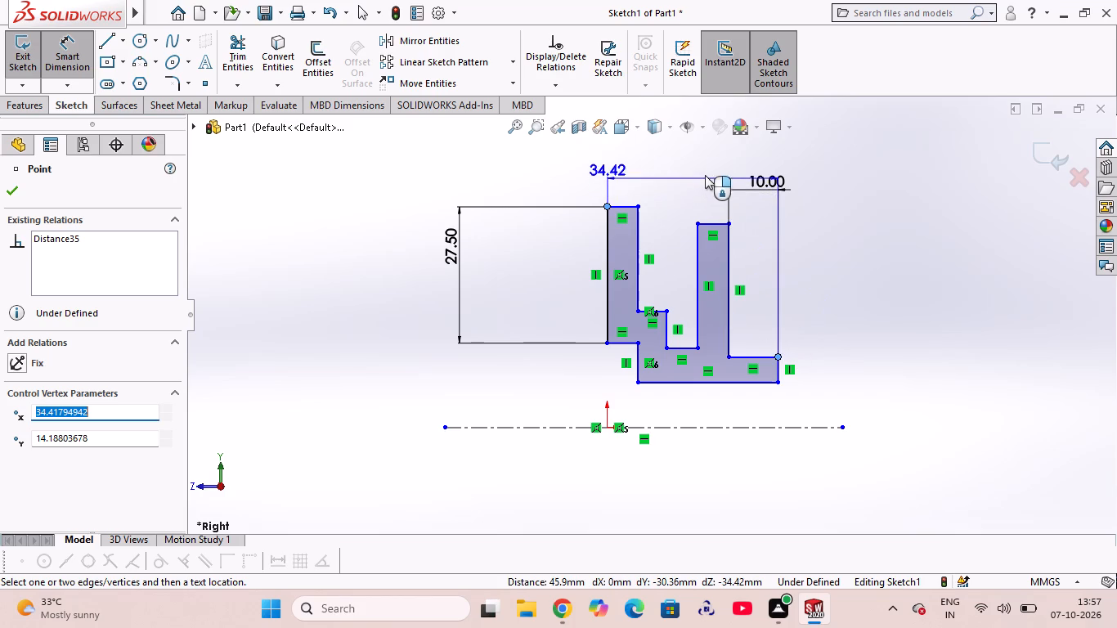
pyautogui.click(698, 159)
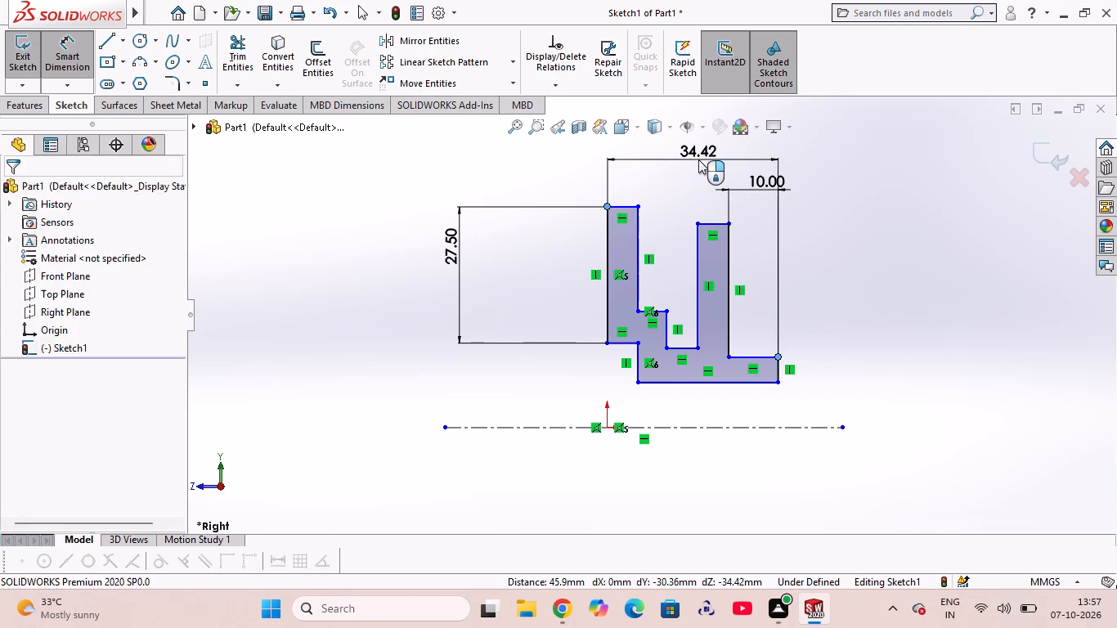
pyautogui.write('41')
pyautogui.press('Return')
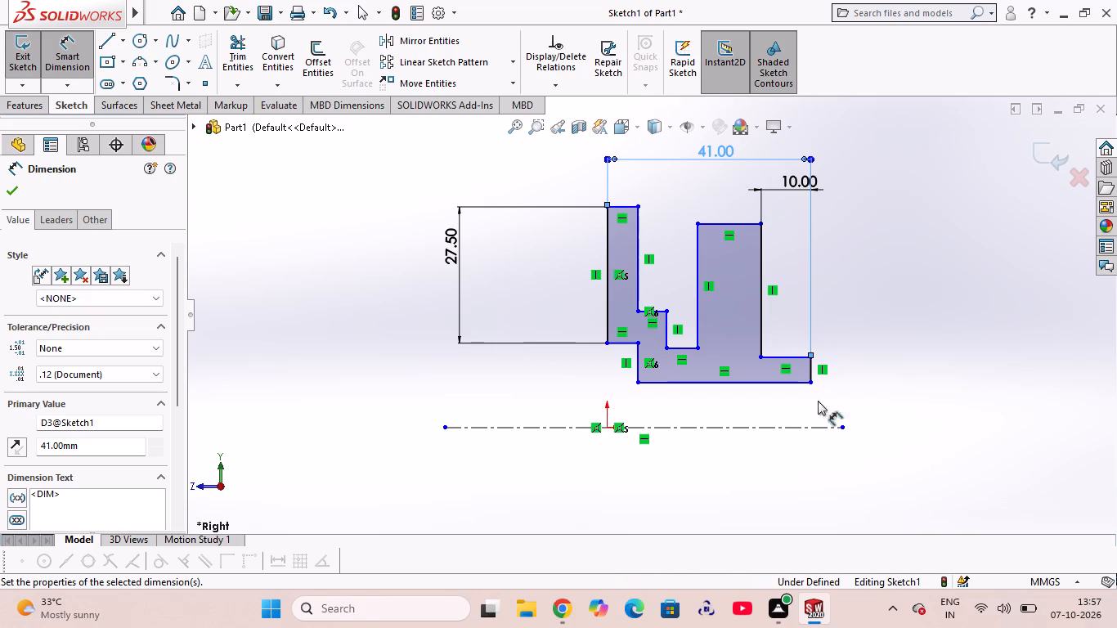
pyautogui.press('Escape')
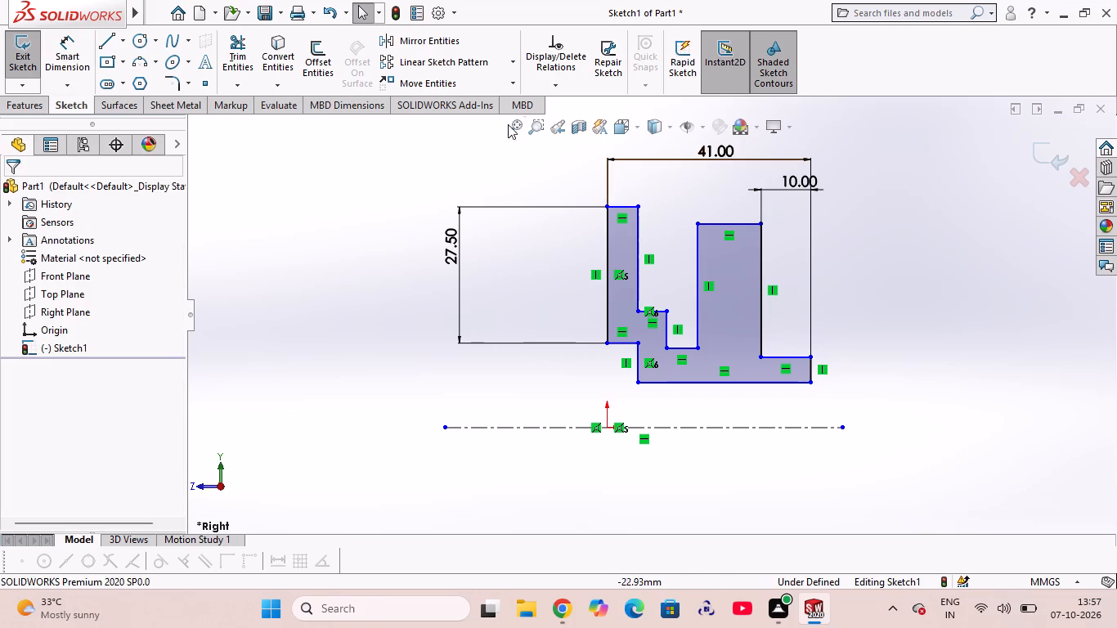
# Dimension the height from the centerline to the second flange's top outer corner as 45 mm.
pyautogui.click(76, 64)
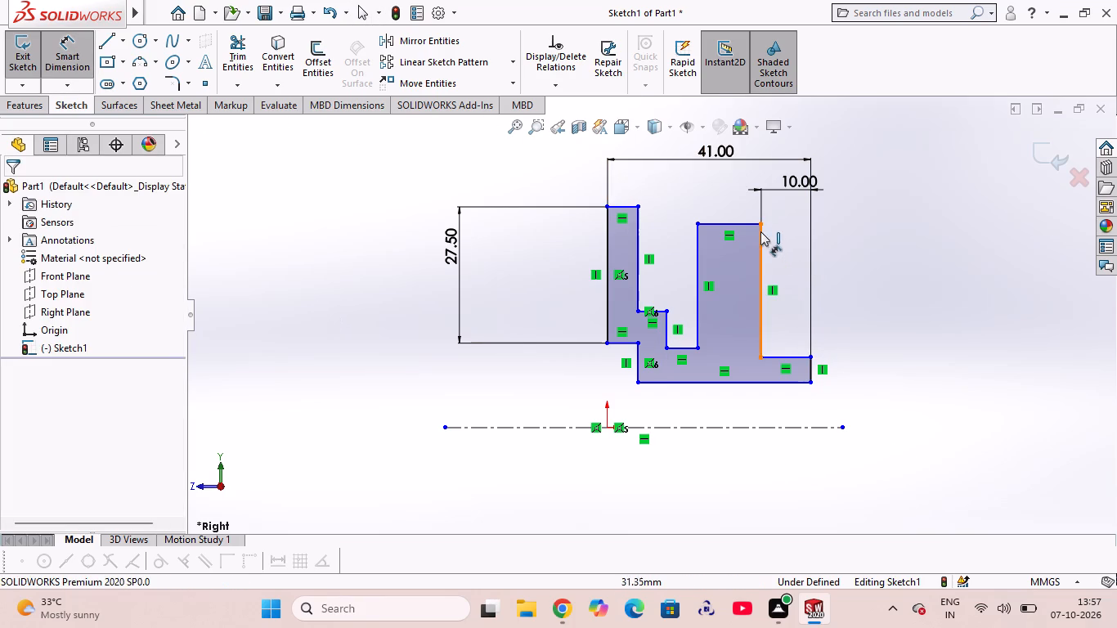
pyautogui.click(760, 221)
pyautogui.click(787, 427)
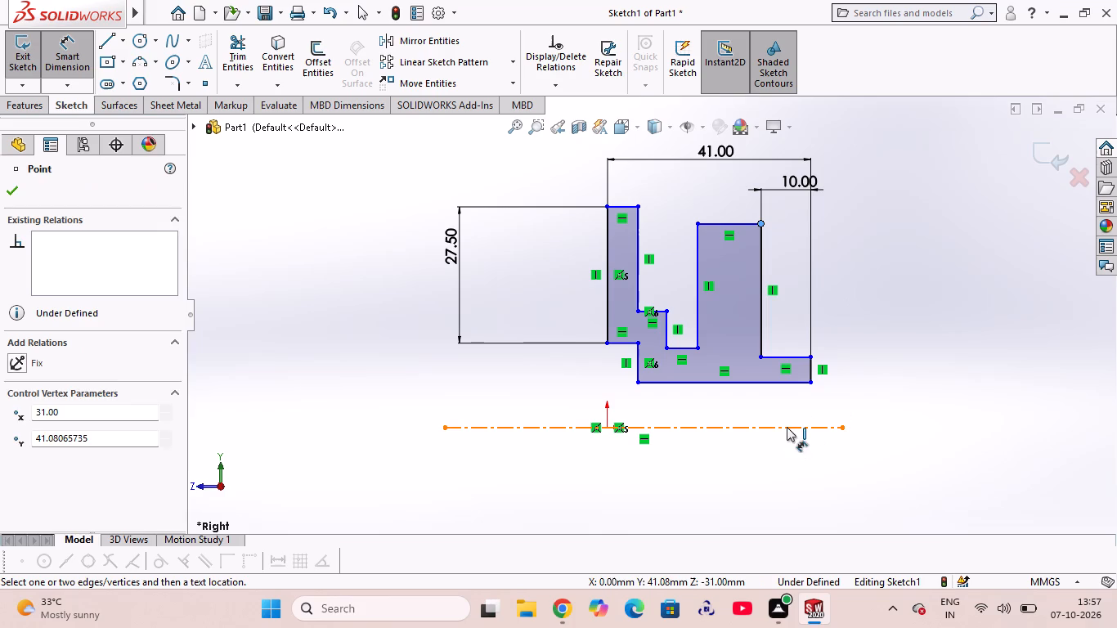
pyautogui.click(945, 303)
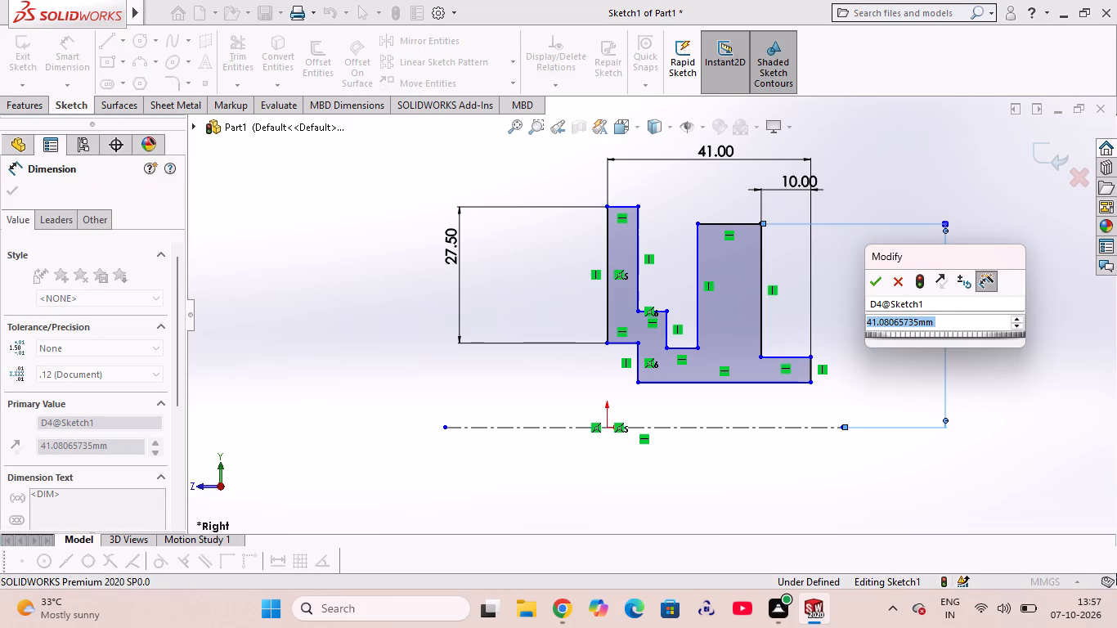
pyautogui.write('45')
pyautogui.press('Return')
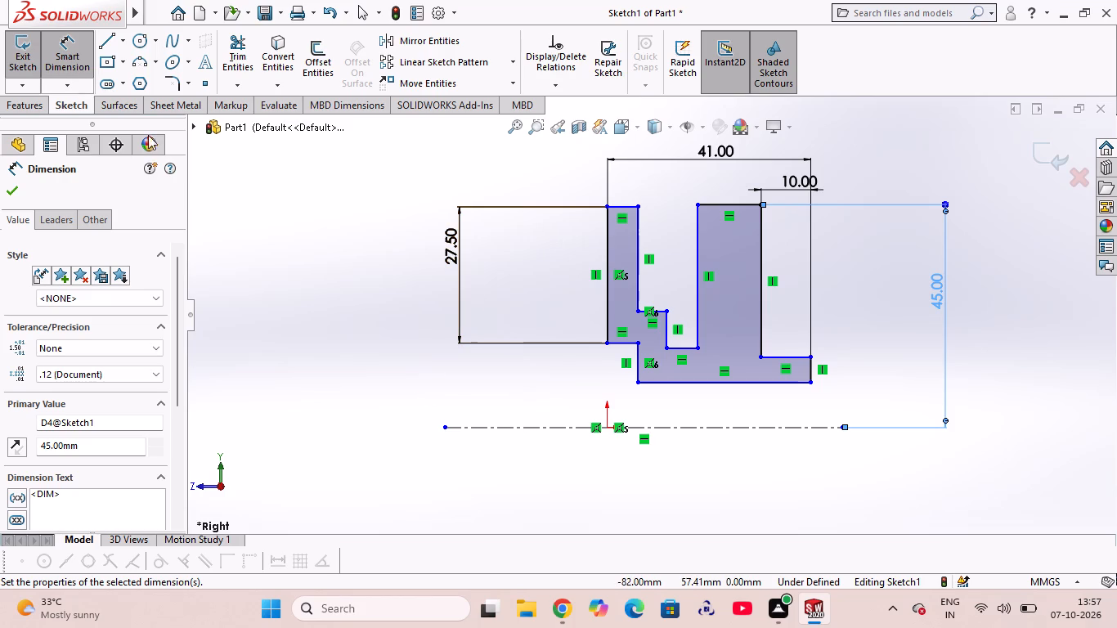
pyautogui.click(578, 426)
pyautogui.press('Escape')
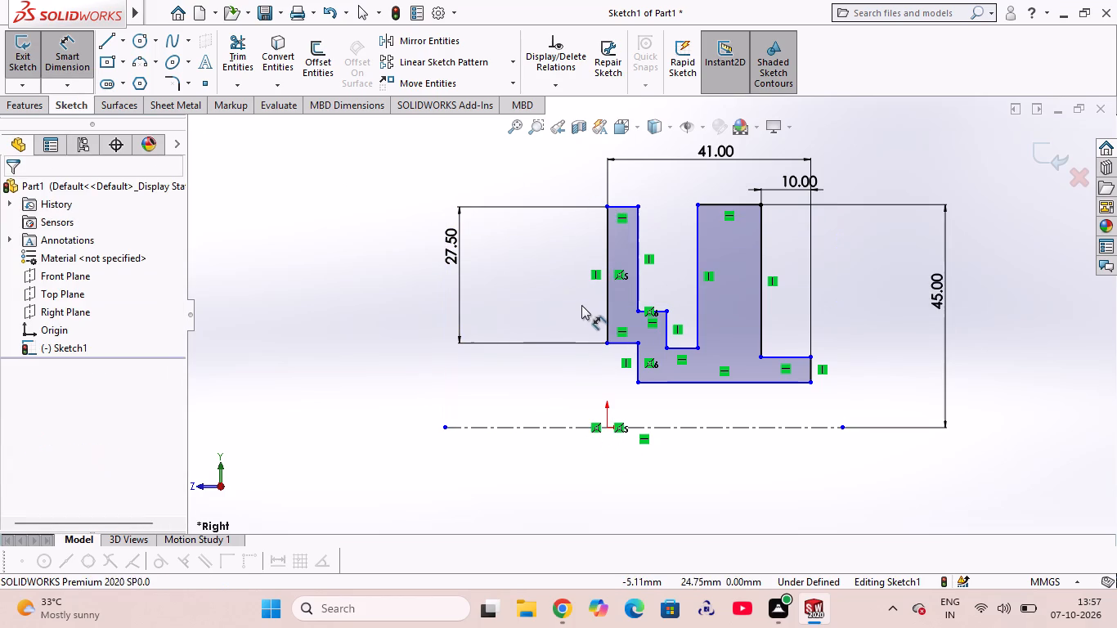
pyautogui.press('Escape')
# Dimension the height from the centerline to the first flange's top outer corner as 50 mm.
pyautogui.click(58, 59)
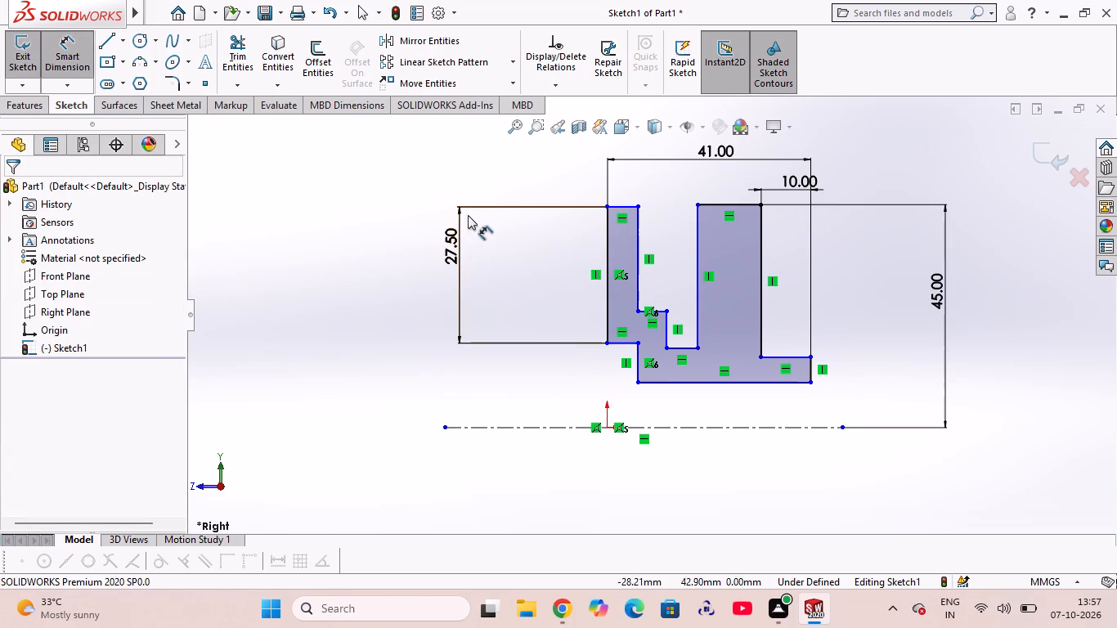
pyautogui.click(609, 204)
pyautogui.click(567, 424)
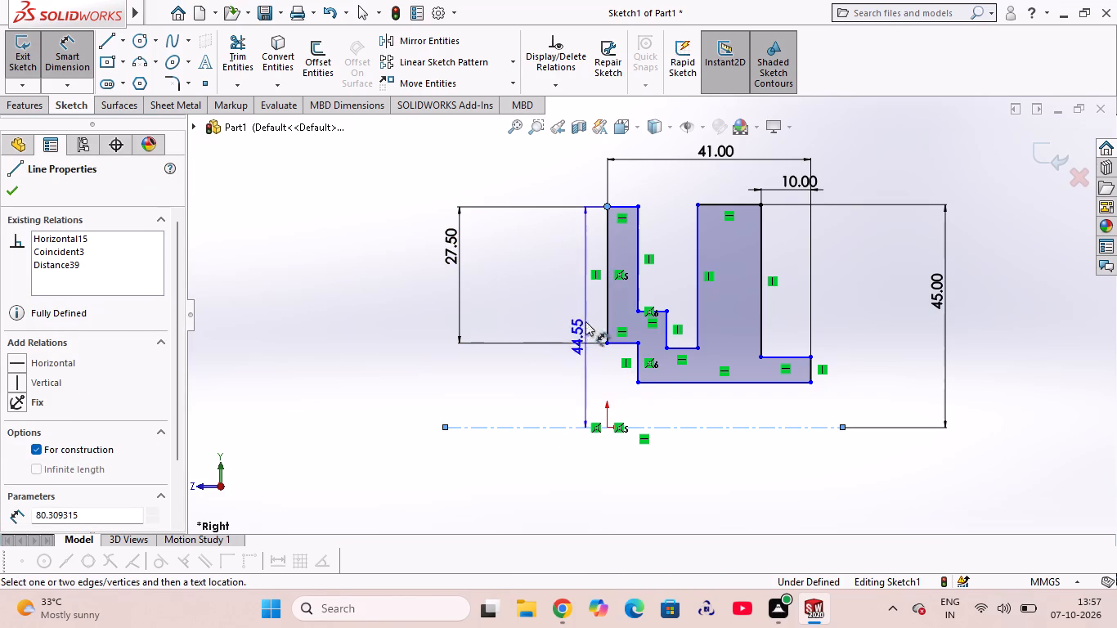
pyautogui.click(394, 317)
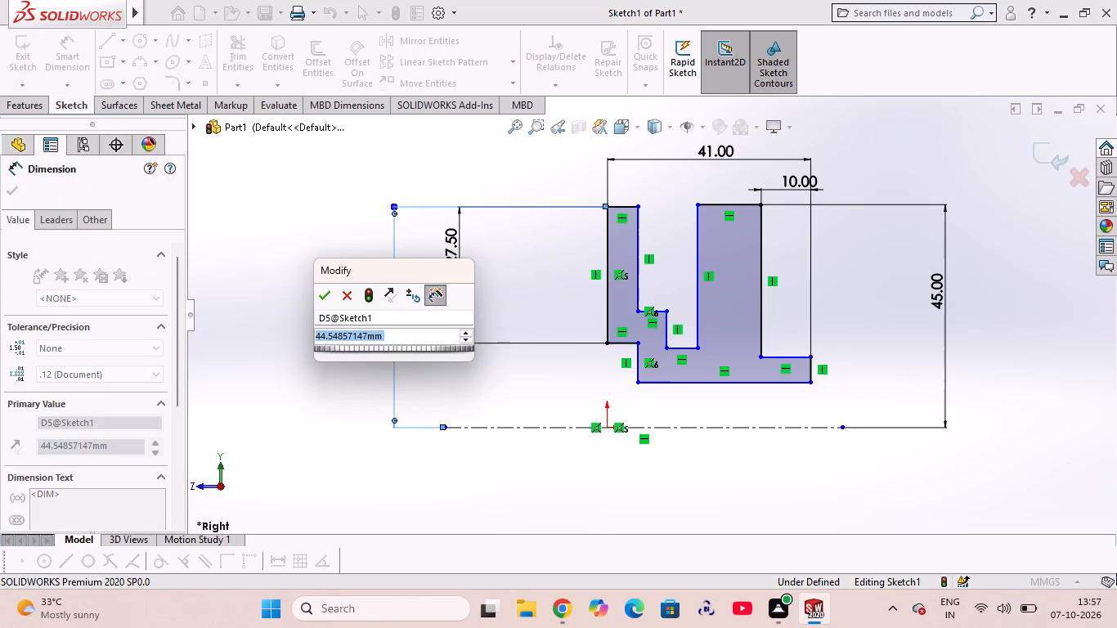
pyautogui.write('50')
pyautogui.press('Return')
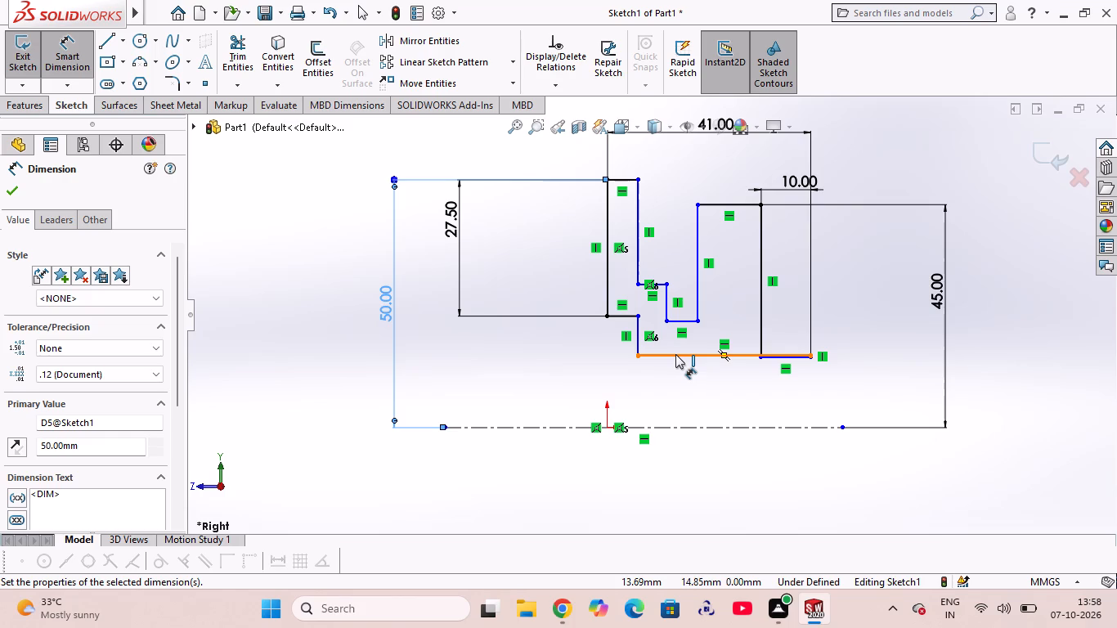
# Dimension the height from the centerline to the upper outer corner of the low end step as 16 mm.
pyautogui.scroll(-5, 811, 361)
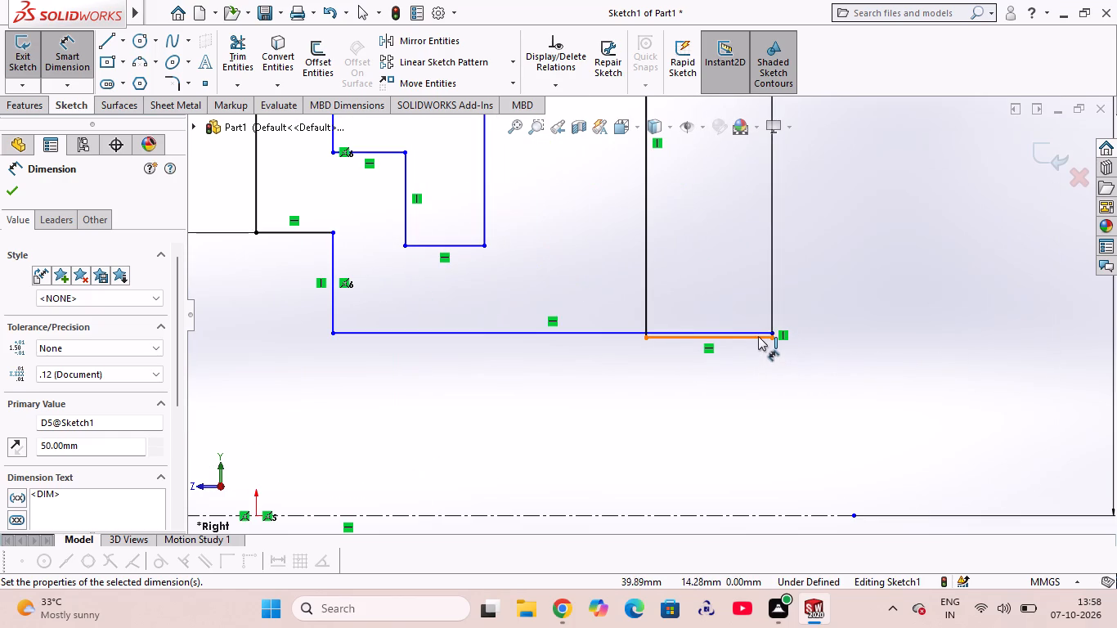
pyautogui.click(772, 337)
pyautogui.scroll(-1, 658, 362)
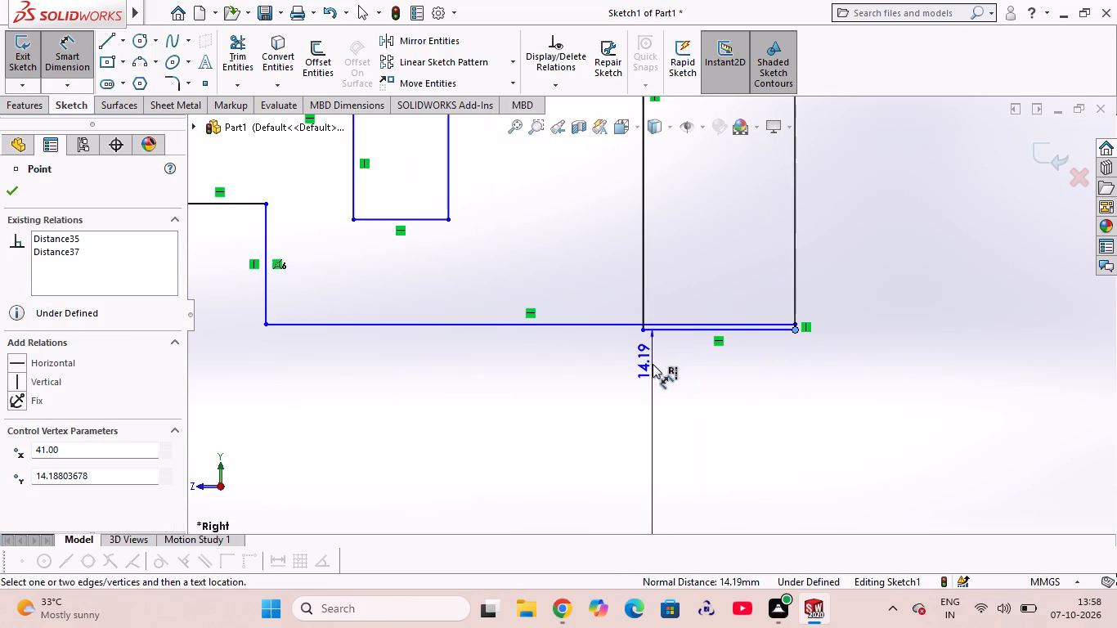
pyautogui.scroll(4, 687, 370)
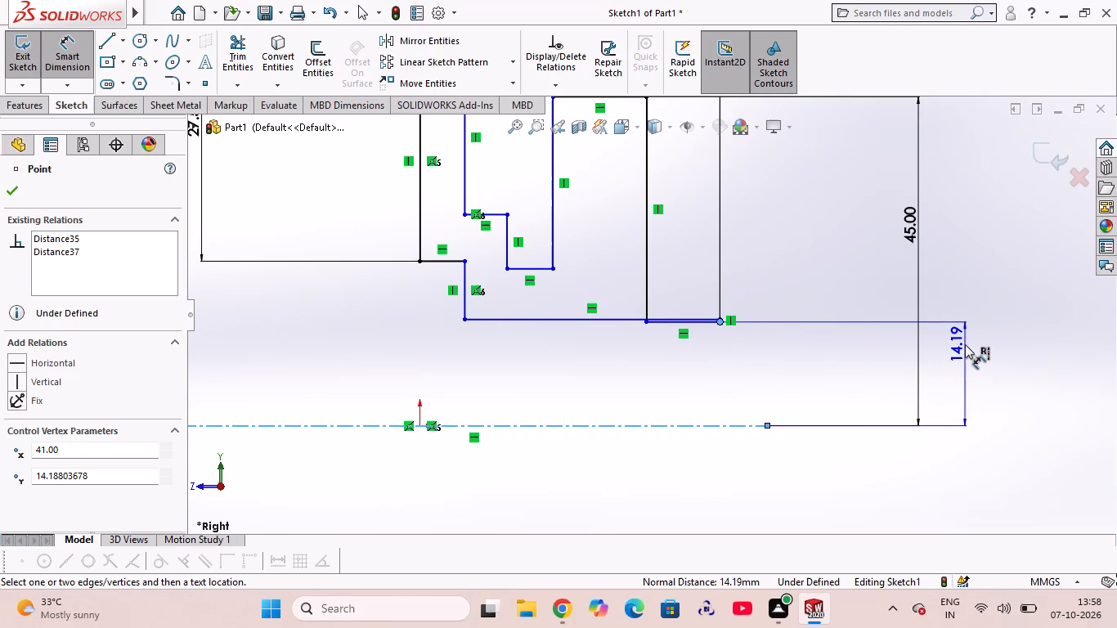
pyautogui.click(965, 344)
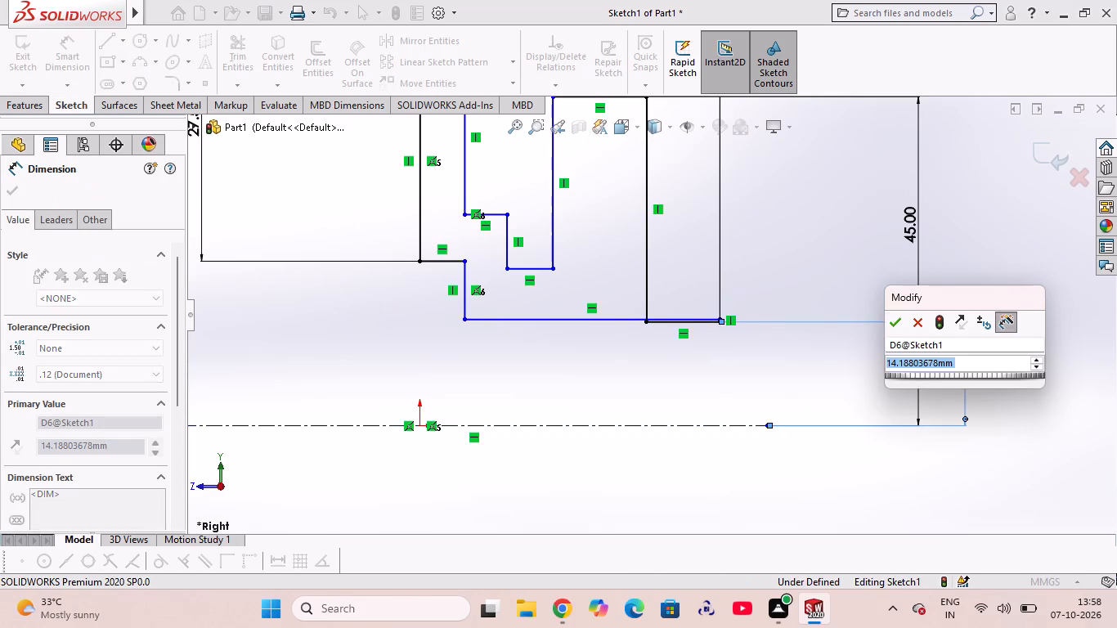
pyautogui.write('16')
pyautogui.press('Return')
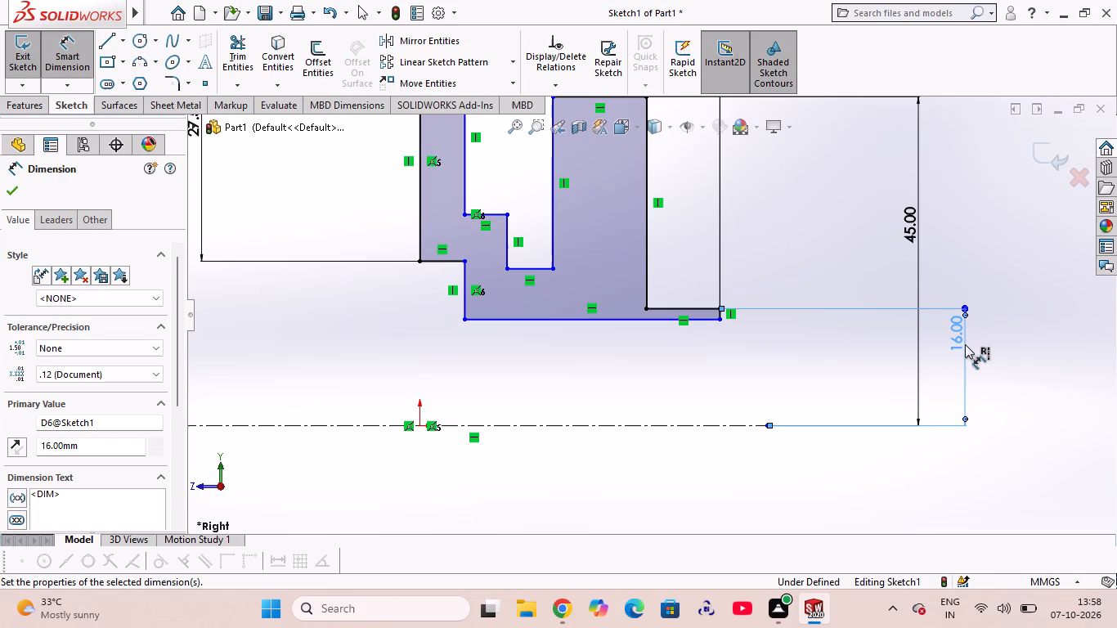
# Dimension the height from the centerline to the profile's bottom edge, at the end step's lower corner, as 10.5 mm.
pyautogui.click(719, 319)
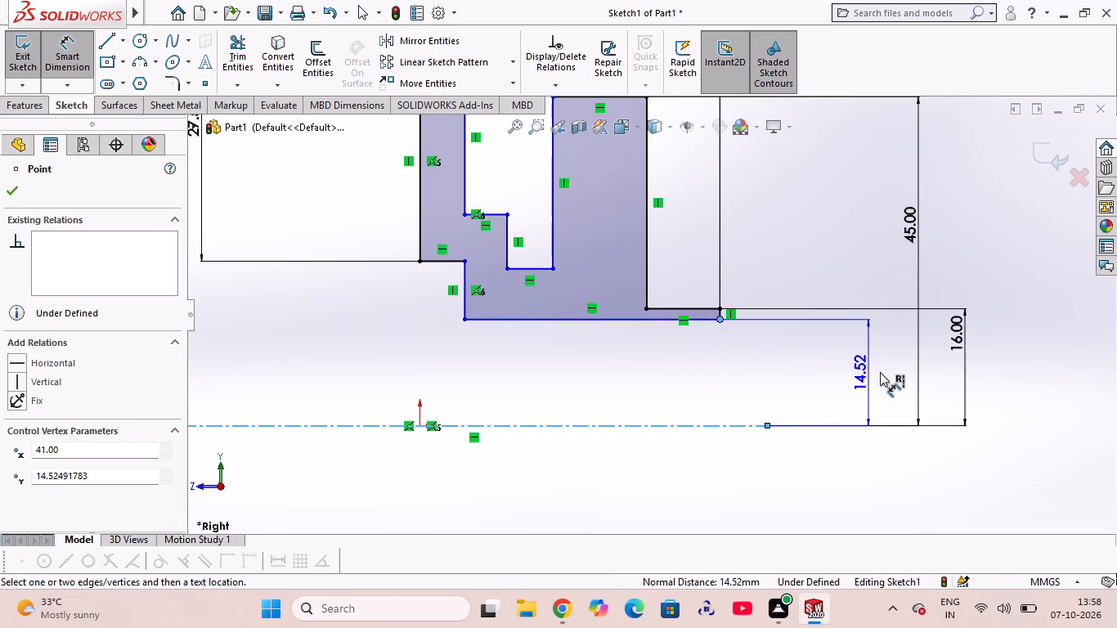
pyautogui.click(887, 372)
pyautogui.write('10.')
pyautogui.press('5')
pyautogui.press('Return')
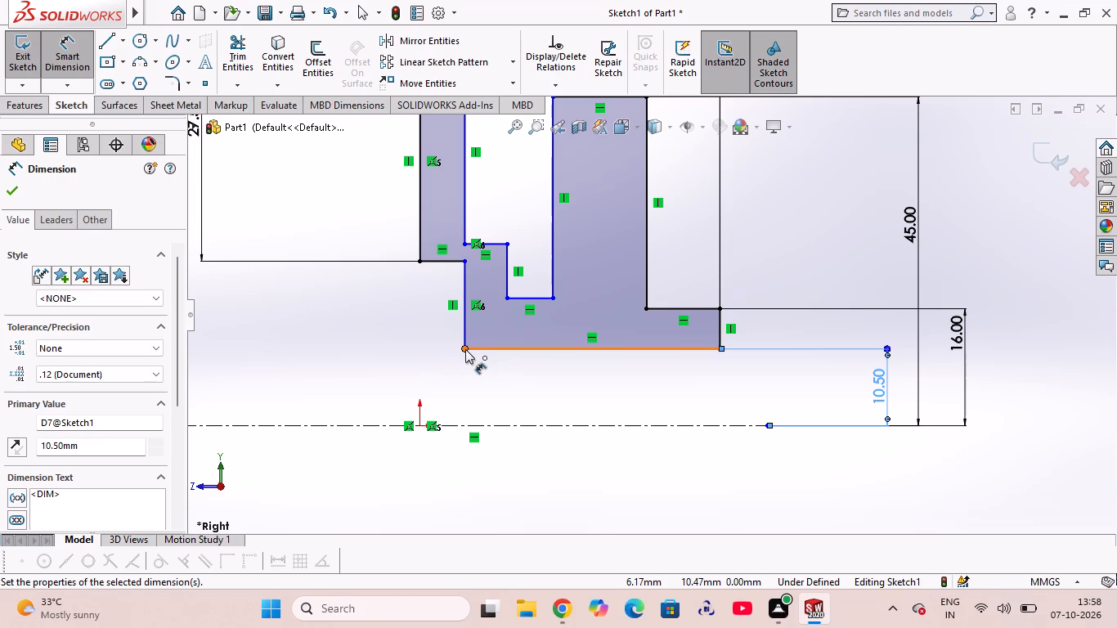
# Dimension the horizontal length of the profile's bottom edge between its two end corners as 35 mm.
pyautogui.click(465, 349)
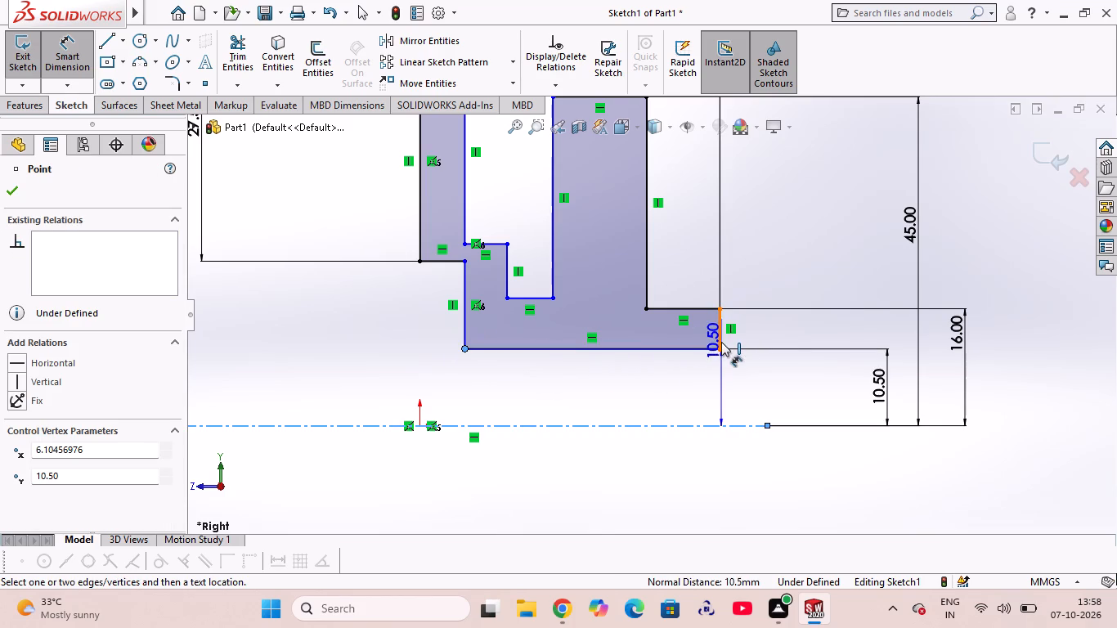
pyautogui.click(719, 348)
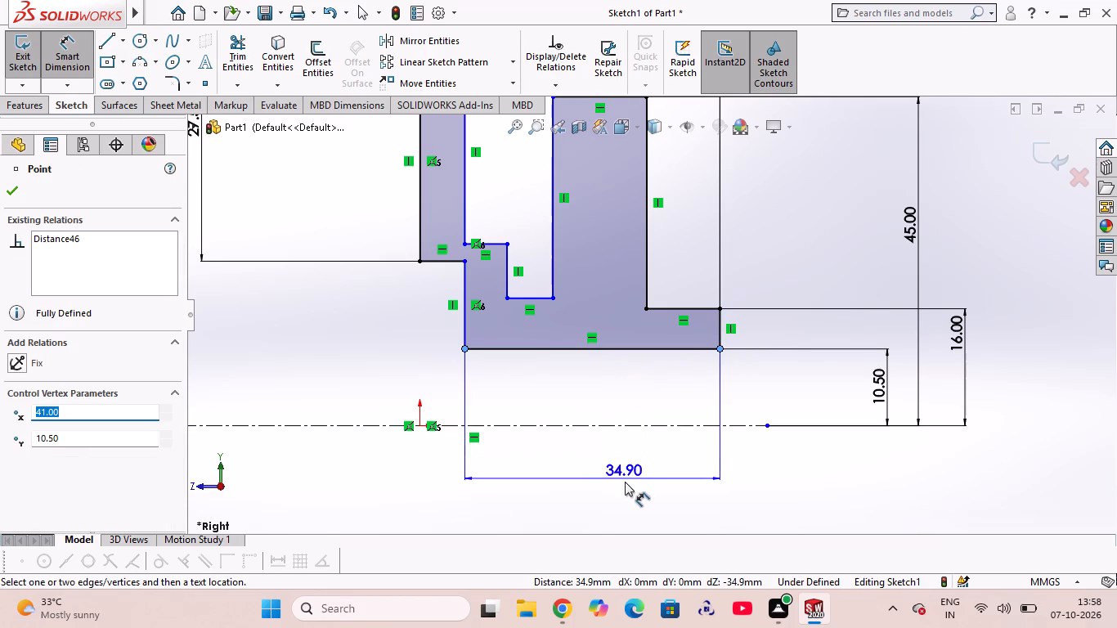
pyautogui.click(625, 482)
pyautogui.write('35')
pyautogui.press('Return')
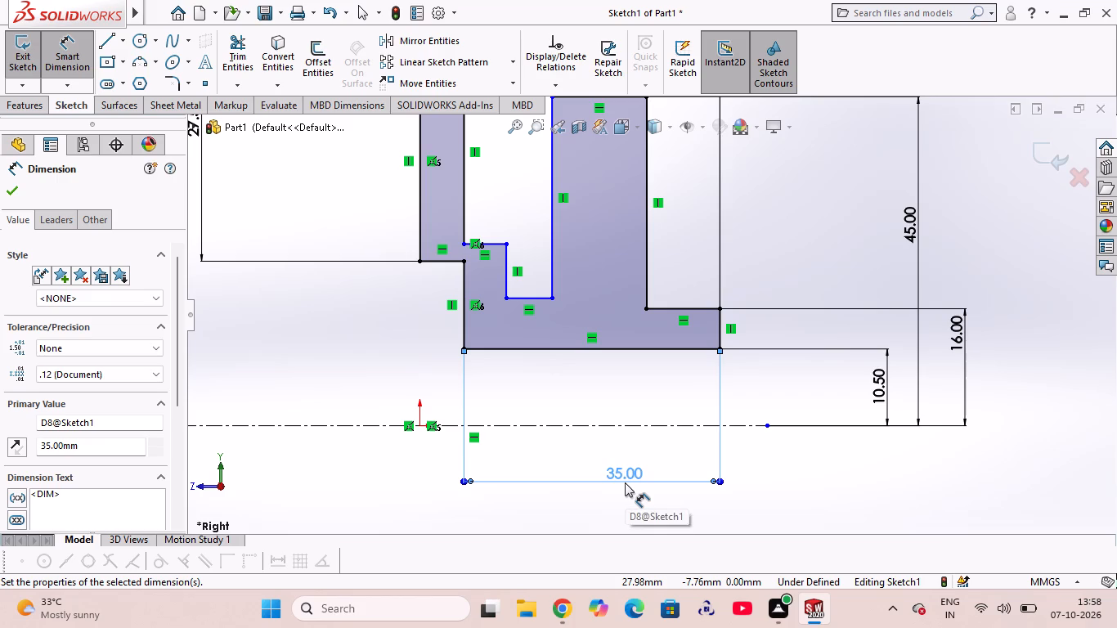
# Dimension the horizontal distance from the groove floor's corner nearest the first flange to the end step's lower outer corner as 26 mm.
pyautogui.click(507, 298)
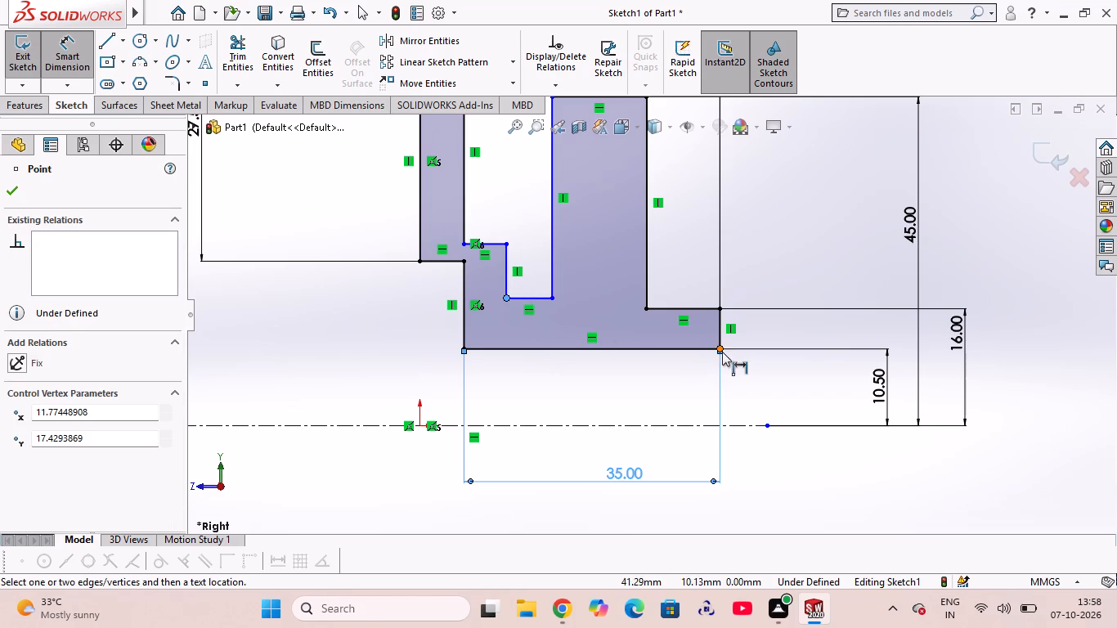
pyautogui.click(719, 348)
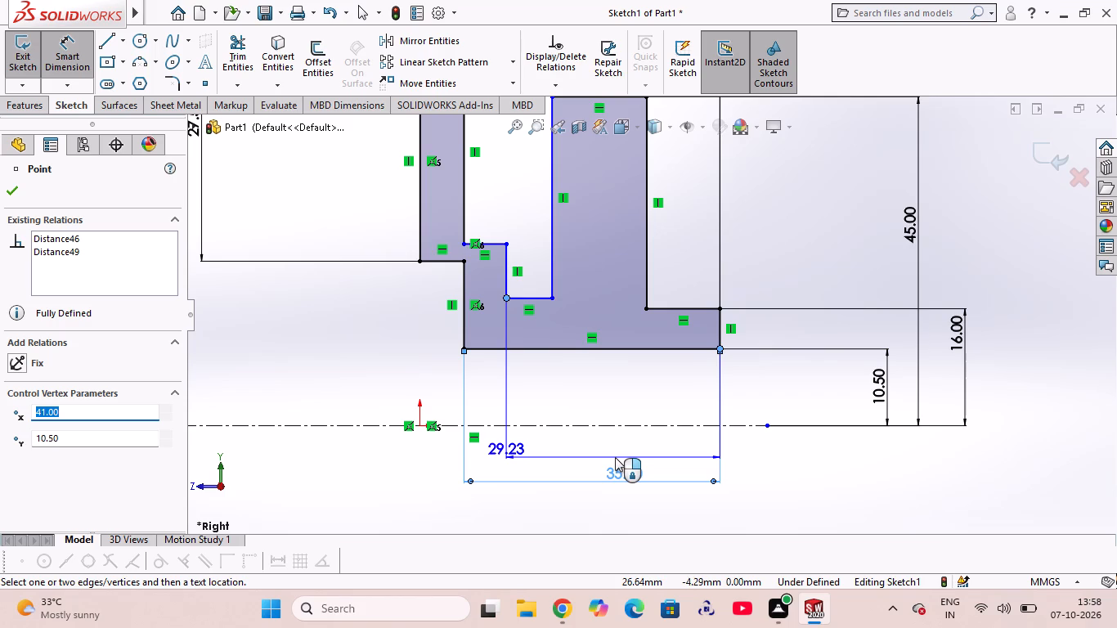
pyautogui.click(600, 514)
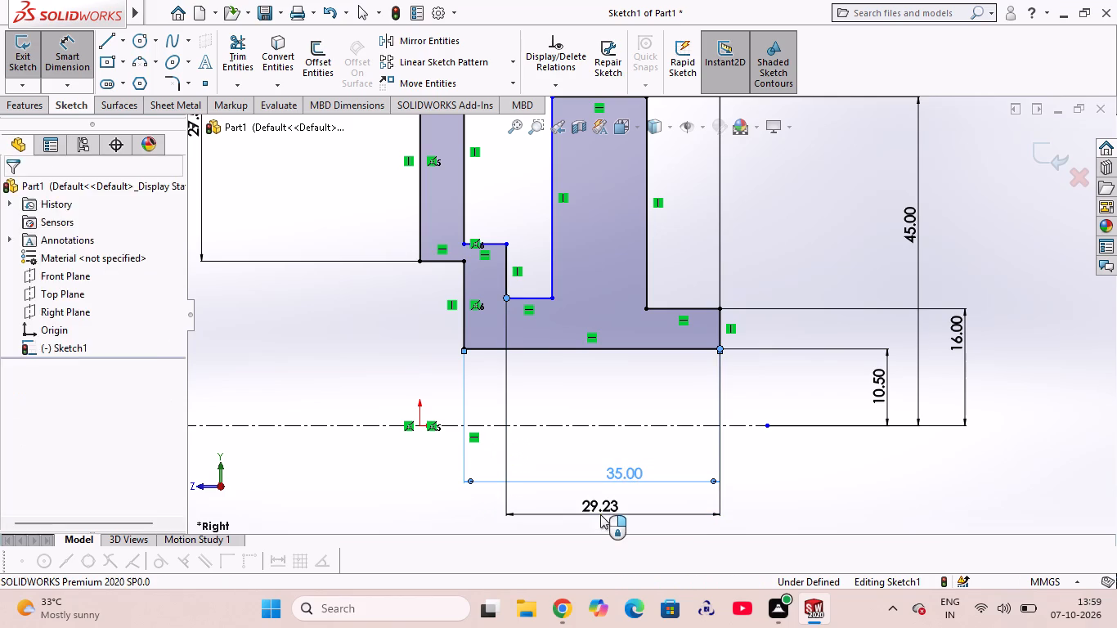
pyautogui.write('26')
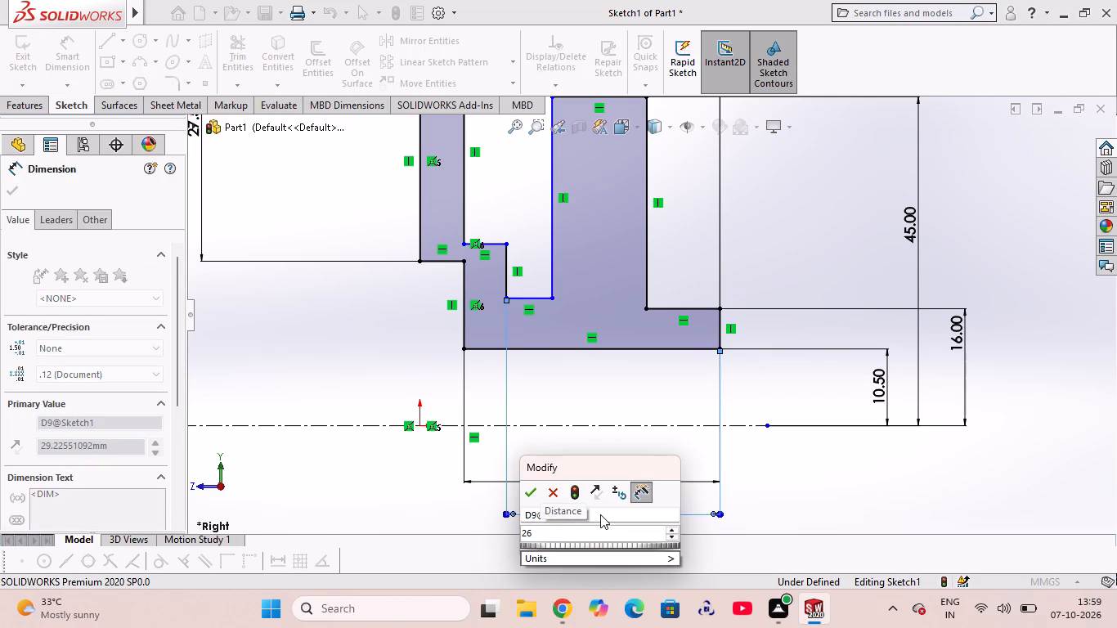
pyautogui.press('Return')
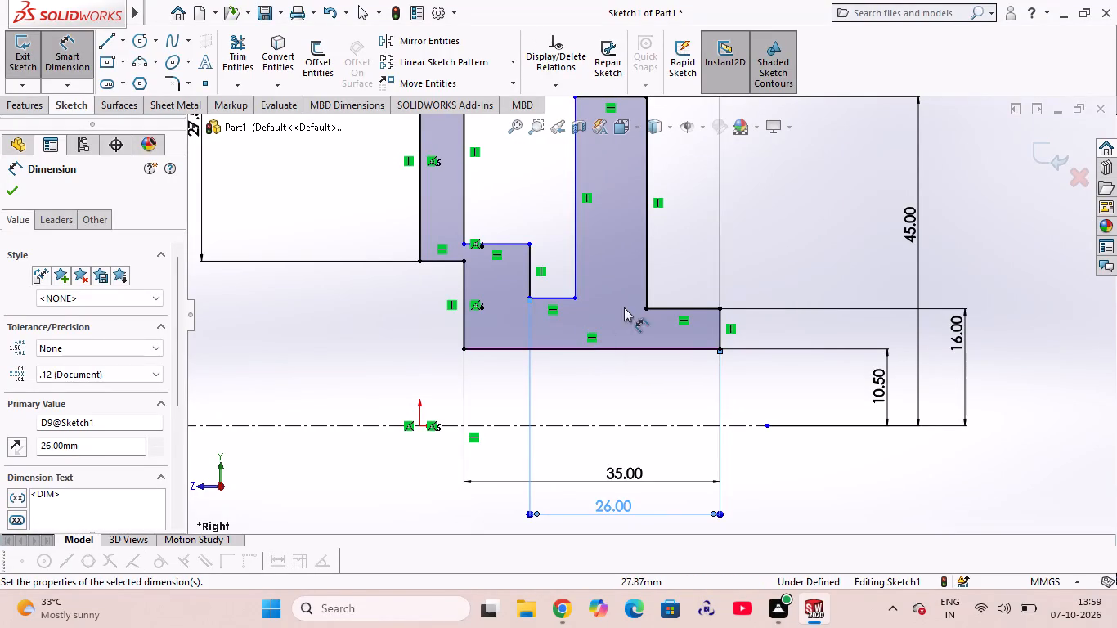
# Dimension the height from the centerline to the floor of the groove between the two flanges as 18 mm.
pyautogui.click(531, 297)
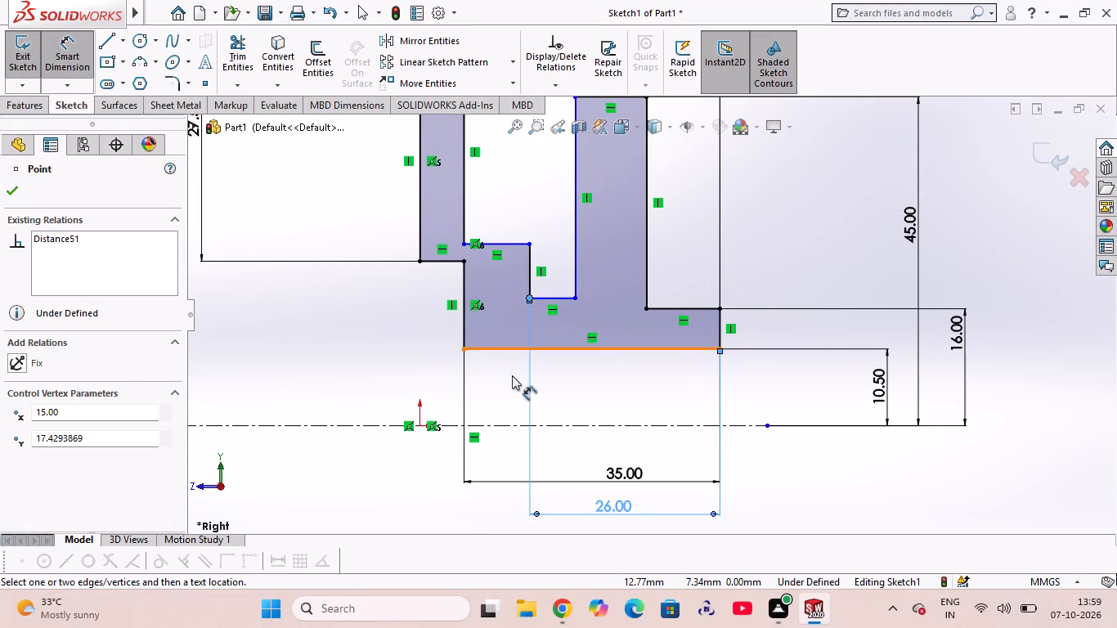
pyautogui.click(510, 425)
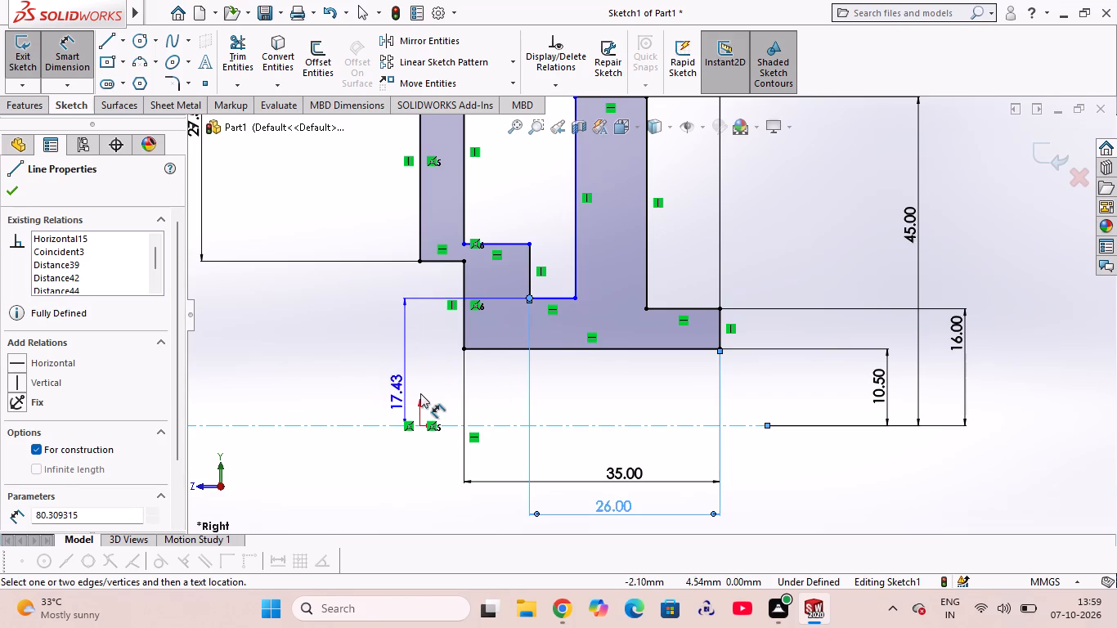
pyautogui.click(428, 395)
pyautogui.write('18')
pyautogui.press('Return')
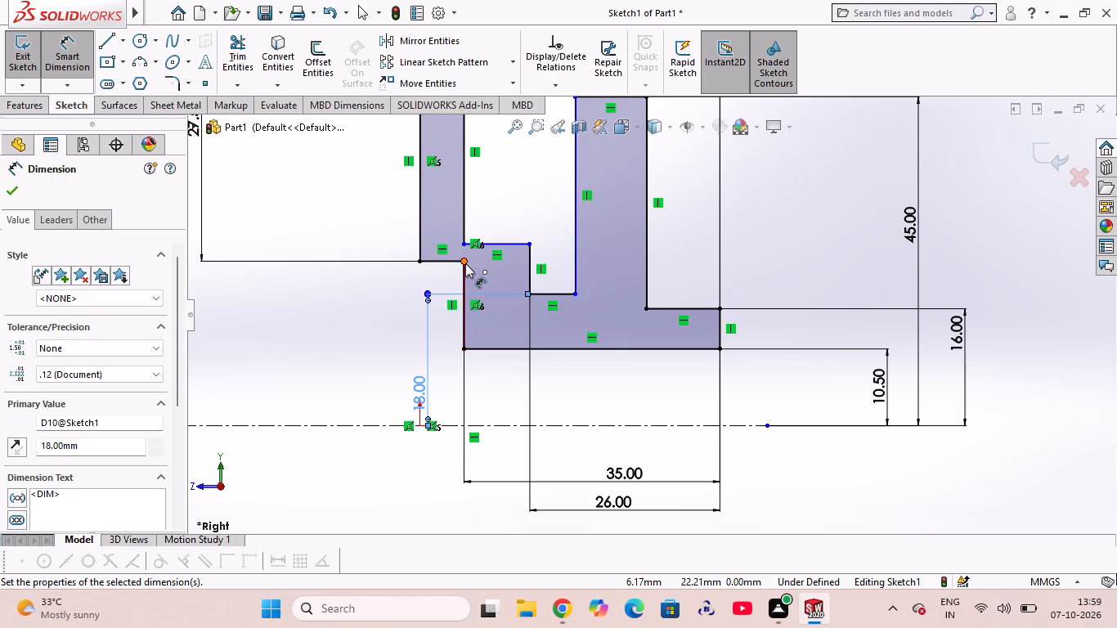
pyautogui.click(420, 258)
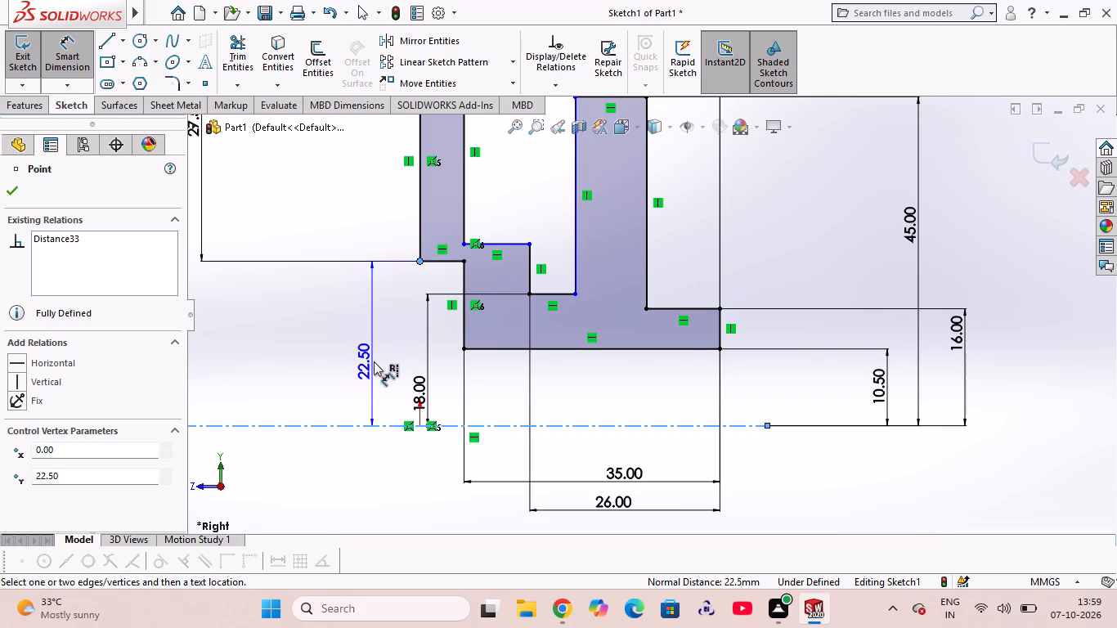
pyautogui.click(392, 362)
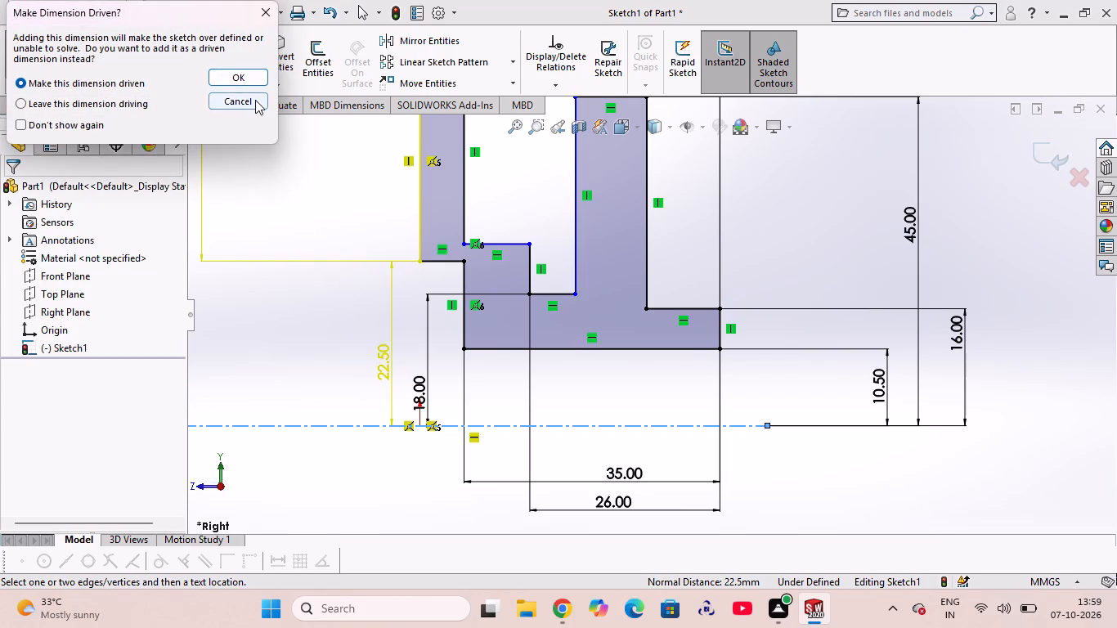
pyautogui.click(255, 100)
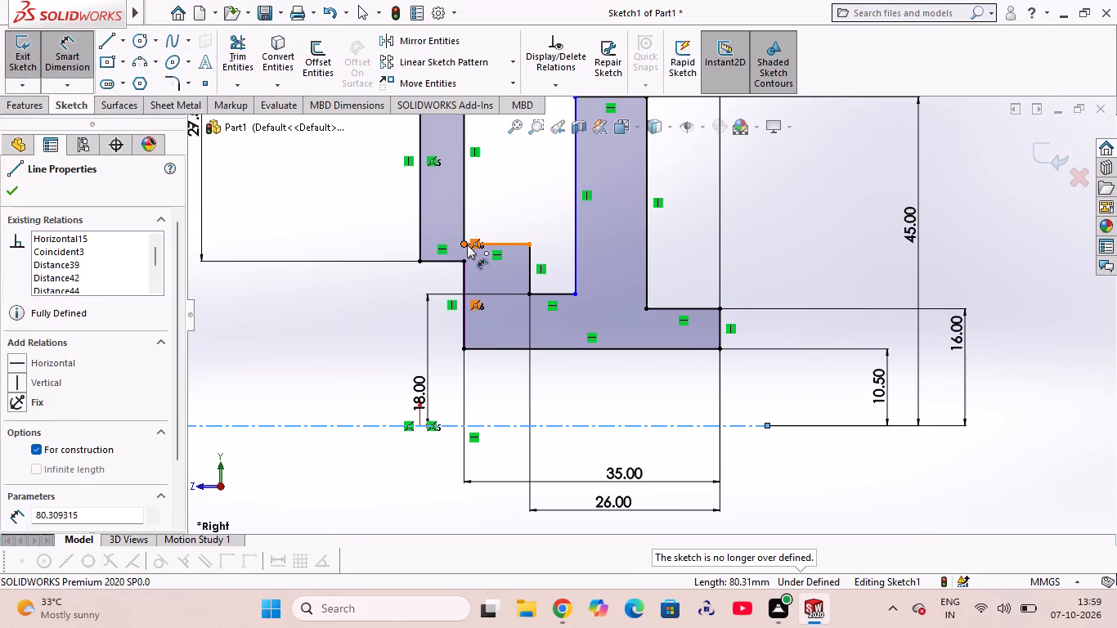
# Dimension the height from the centerline to the top of the step beside the first flange's inner face as 28.5 mm.
pyautogui.click(463, 240)
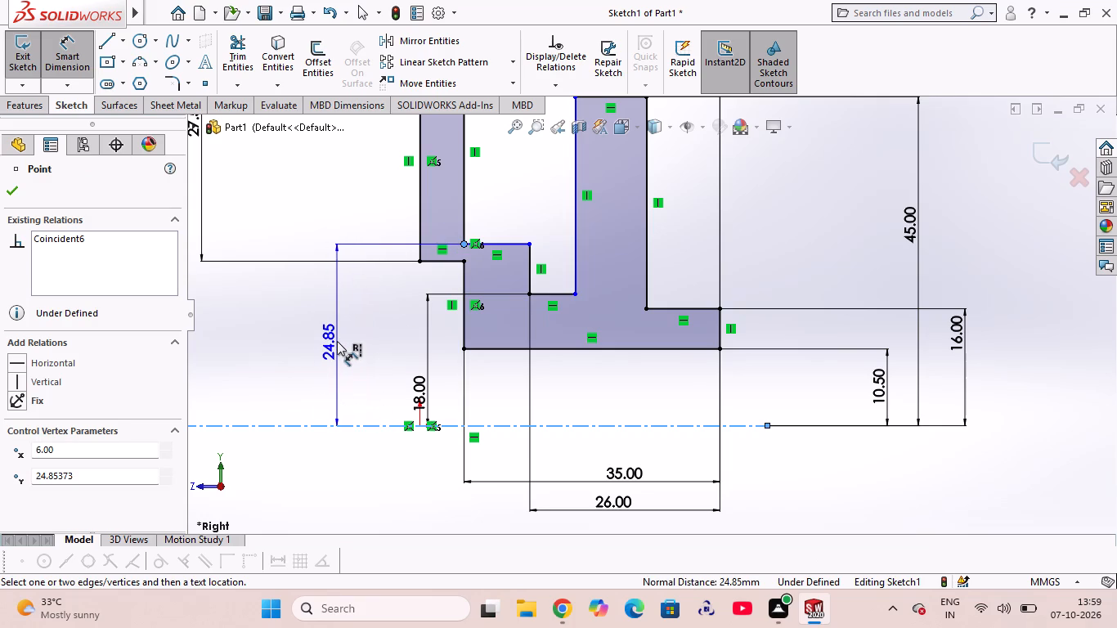
pyautogui.click(325, 338)
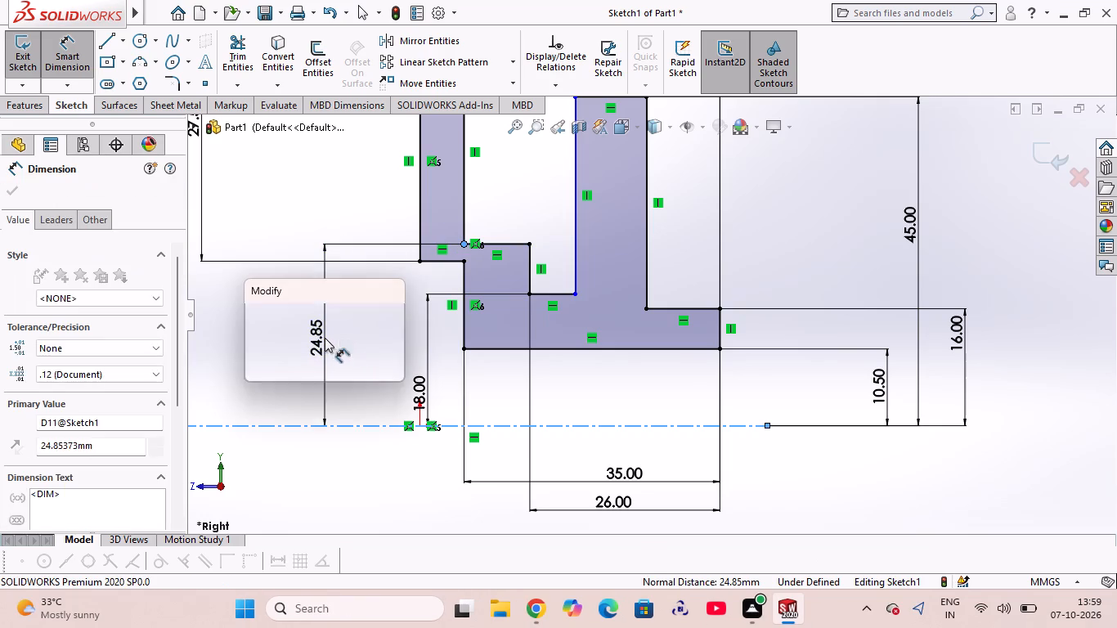
pyautogui.write('28')
pyautogui.write('.5')
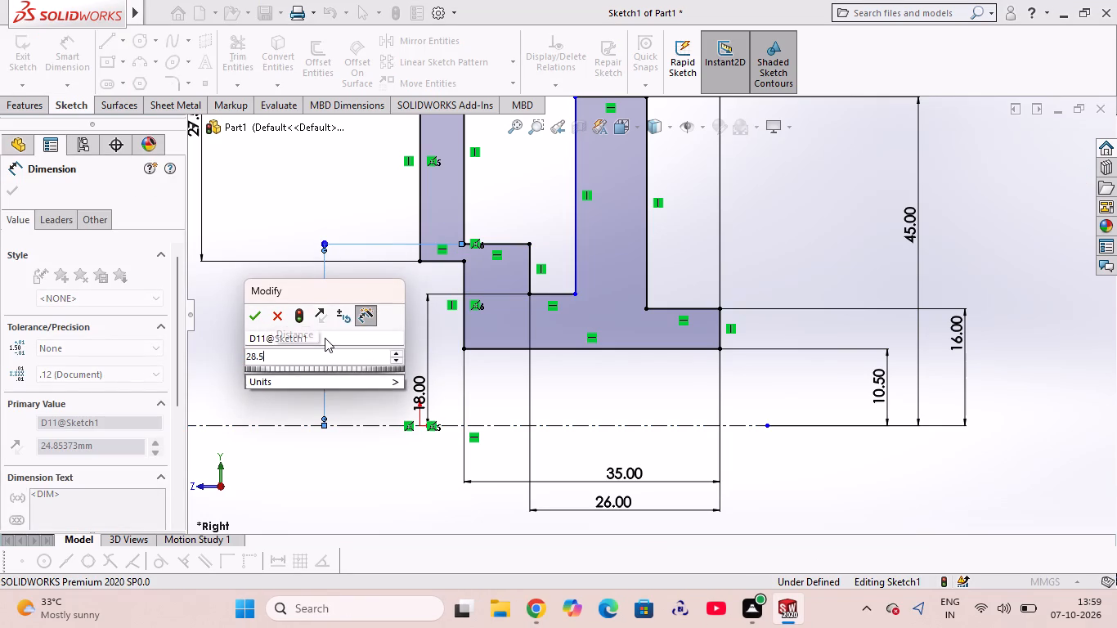
pyautogui.press('Return')
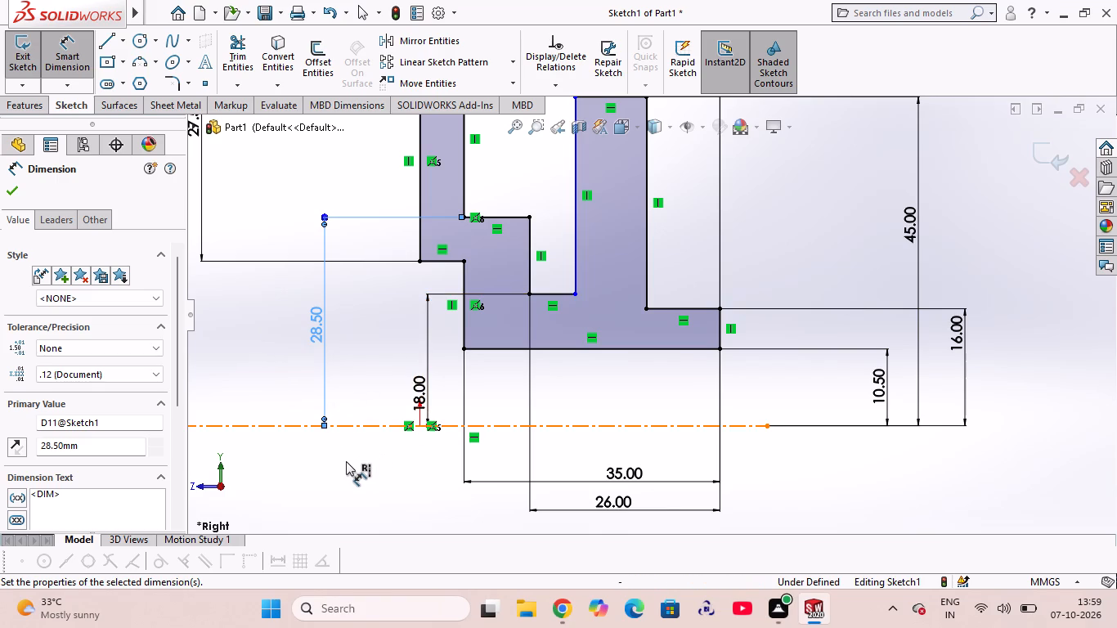
# Halve the second flange's height dimension above the centerline by setting it to 45/2, which is 22.5 mm.
pyautogui.scroll(-1, 379, 469)
pyautogui.scroll(3, 375, 474)
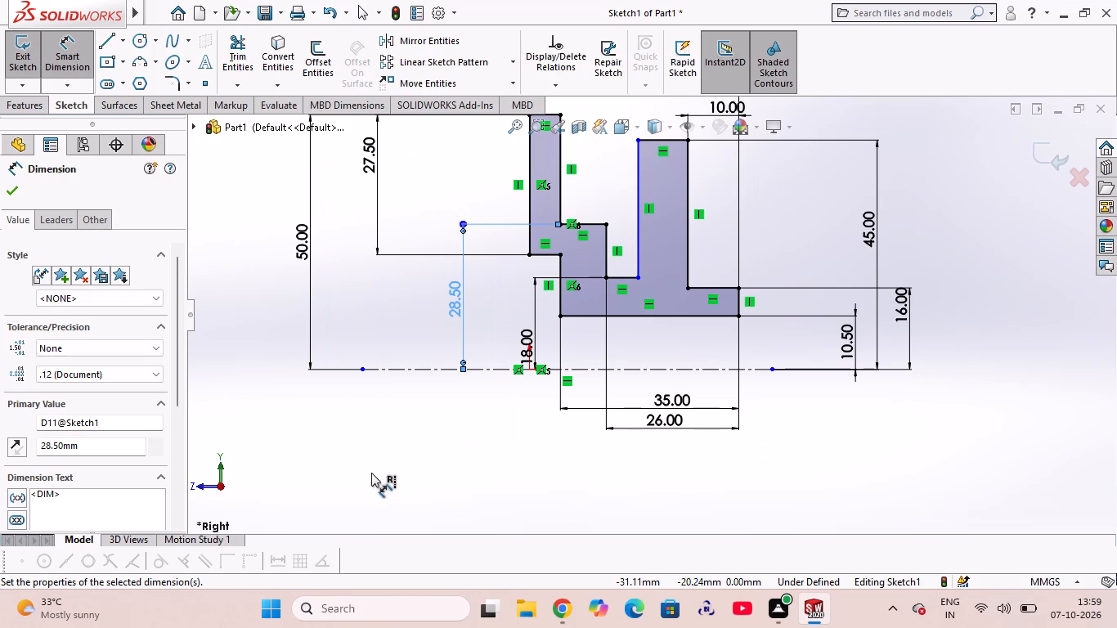
pyautogui.scroll(-1, 389, 507)
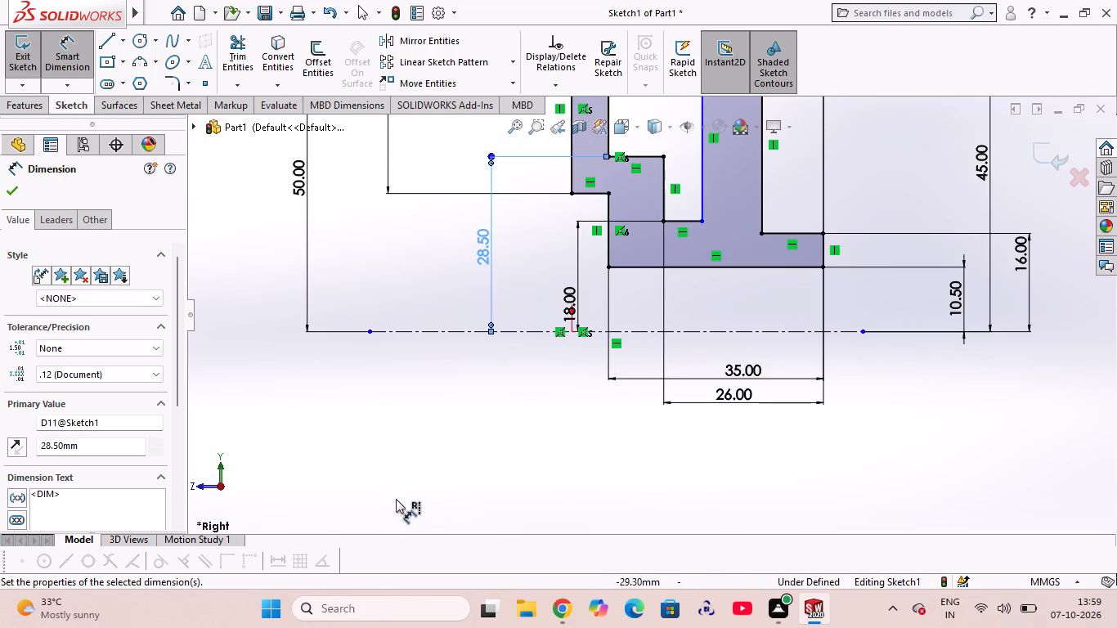
pyautogui.scroll(1, 402, 469)
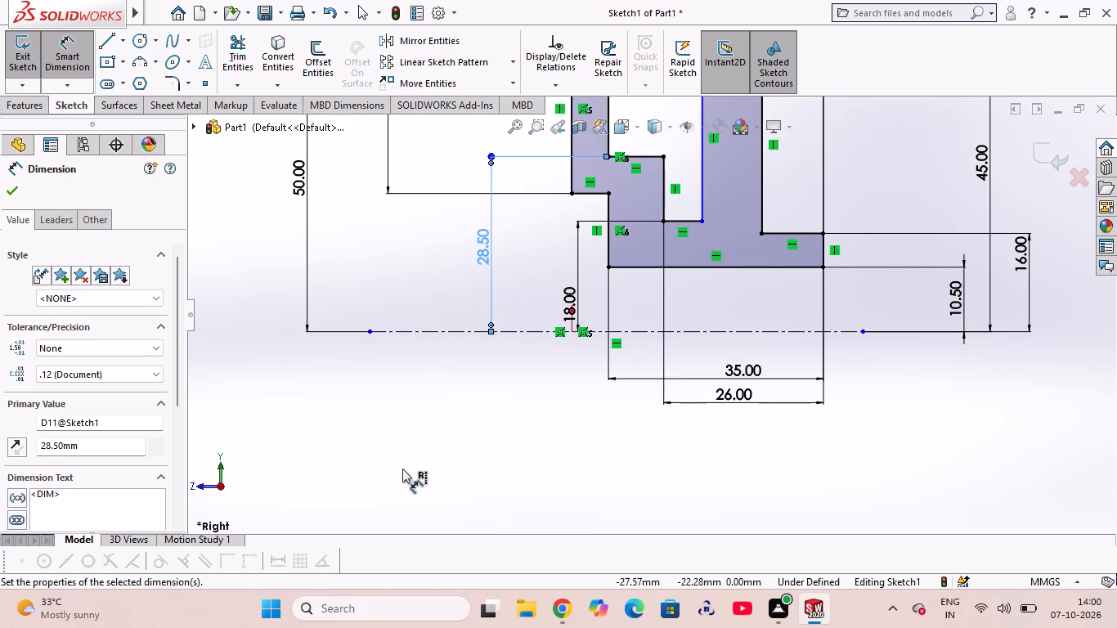
pyautogui.scroll(2, 402, 469)
pyautogui.scroll(-2, 831, 183)
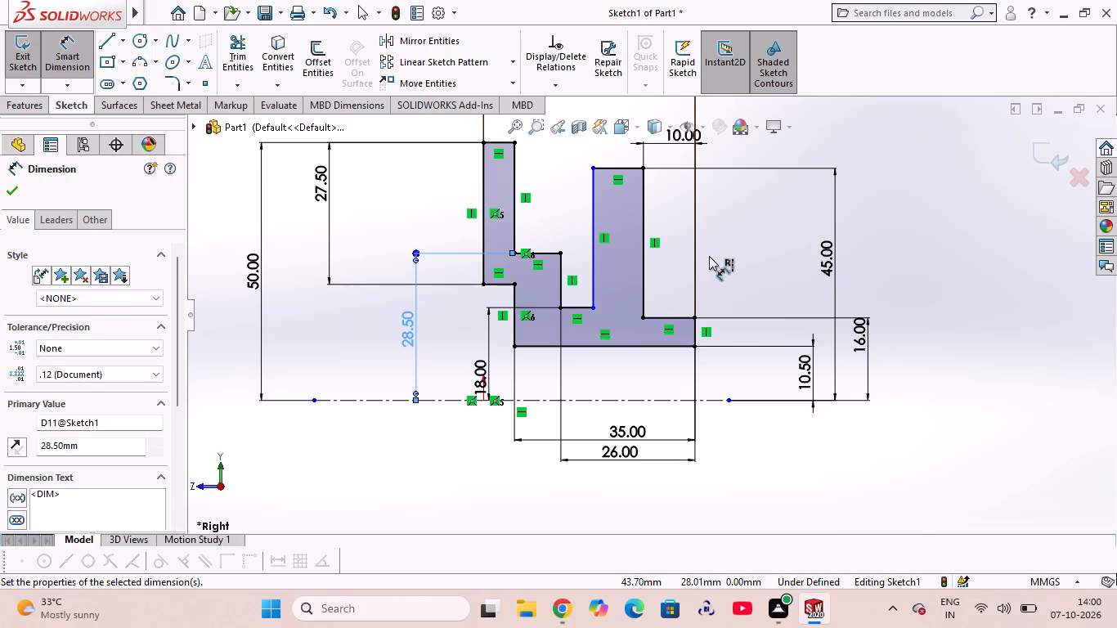
pyautogui.doubleClick(831, 263)
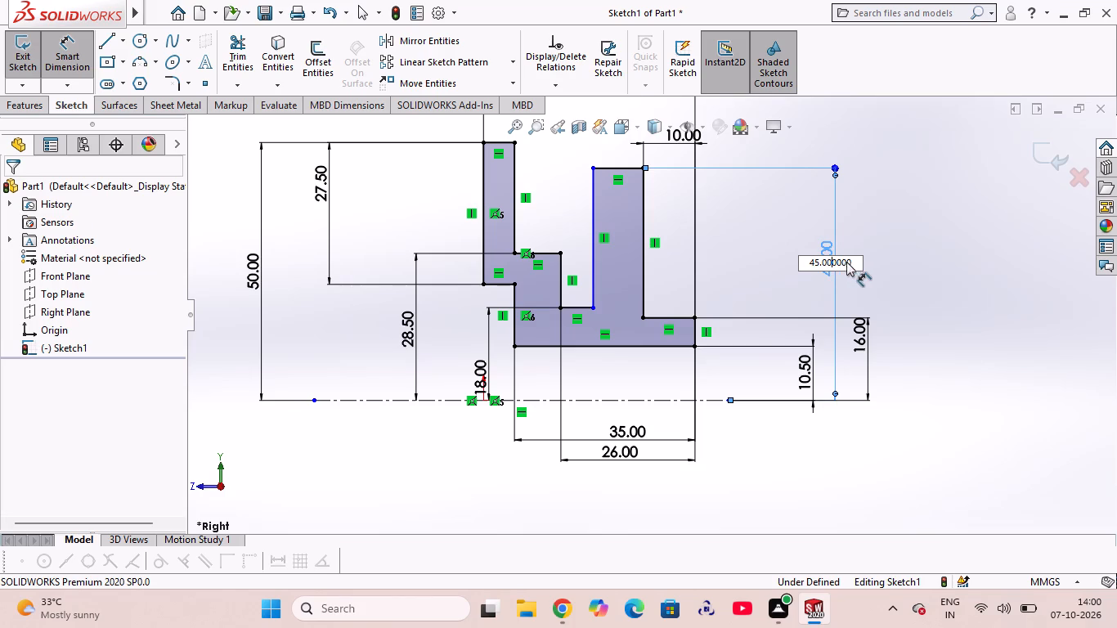
pyautogui.click(852, 262)
pyautogui.write('/2')
pyautogui.press('Return')
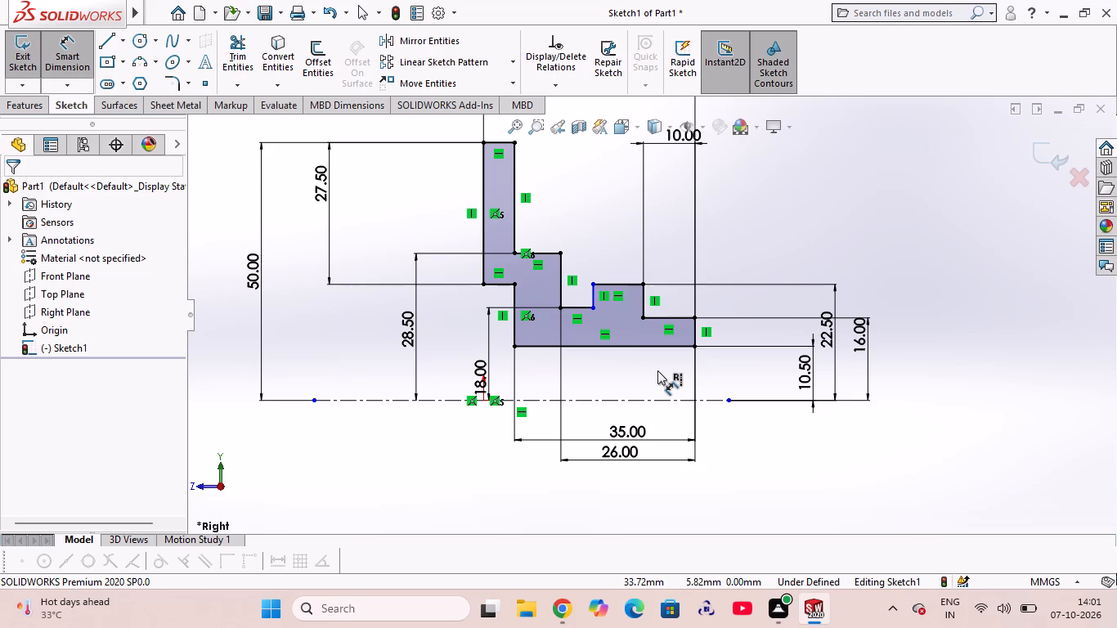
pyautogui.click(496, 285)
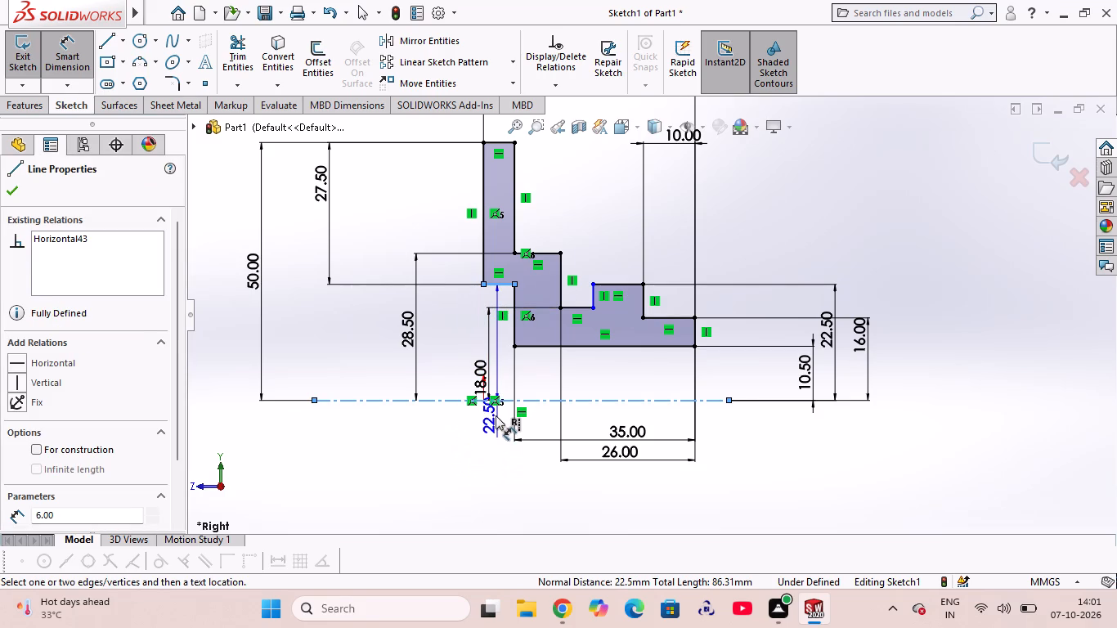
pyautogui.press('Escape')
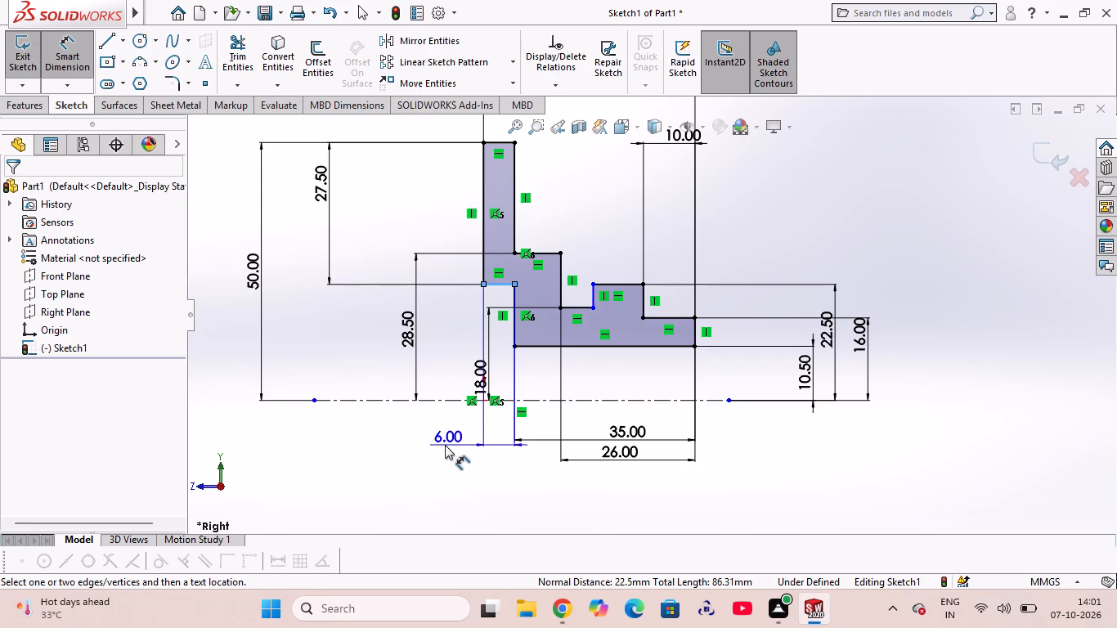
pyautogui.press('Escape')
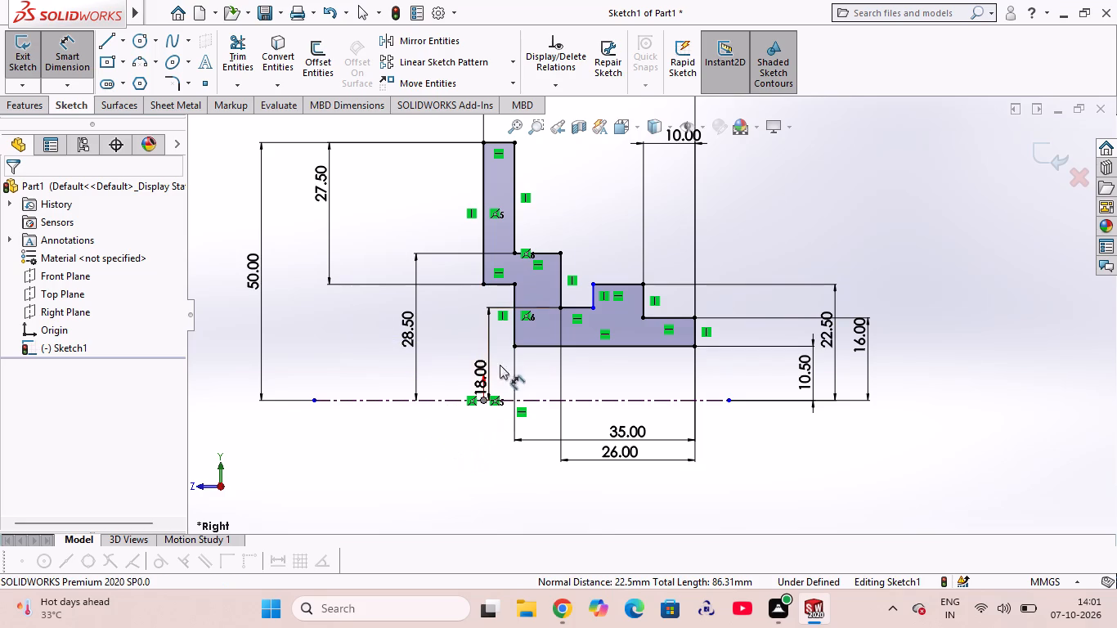
# Delete the coincident relation tying the lower corner of the first flange's inner face to the vertical edge below it.
pyautogui.click(527, 316)
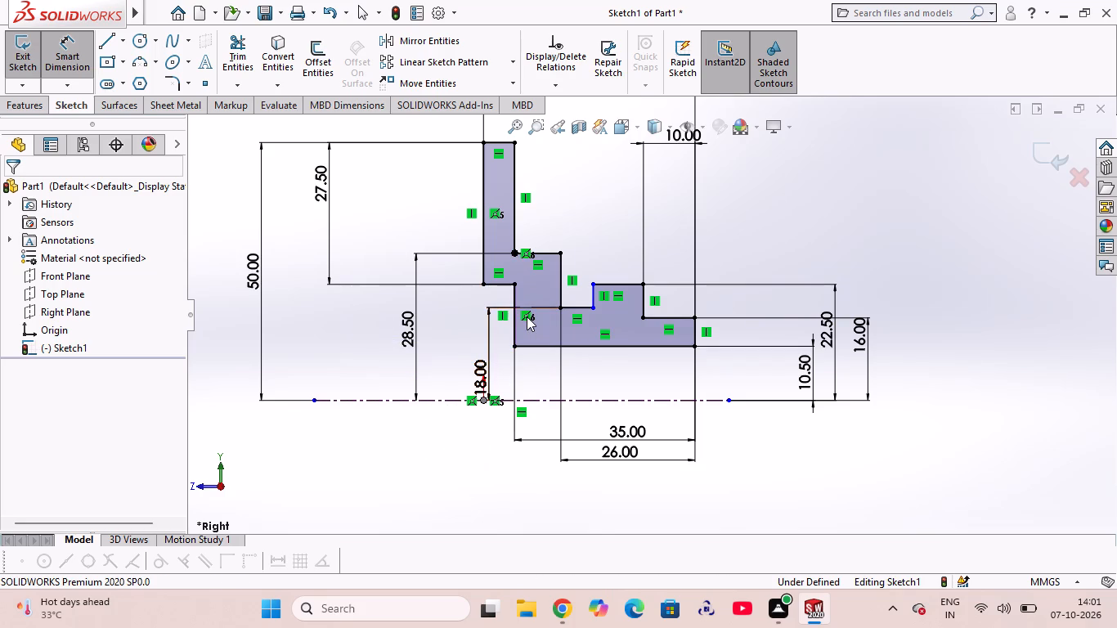
pyautogui.press('Delete')
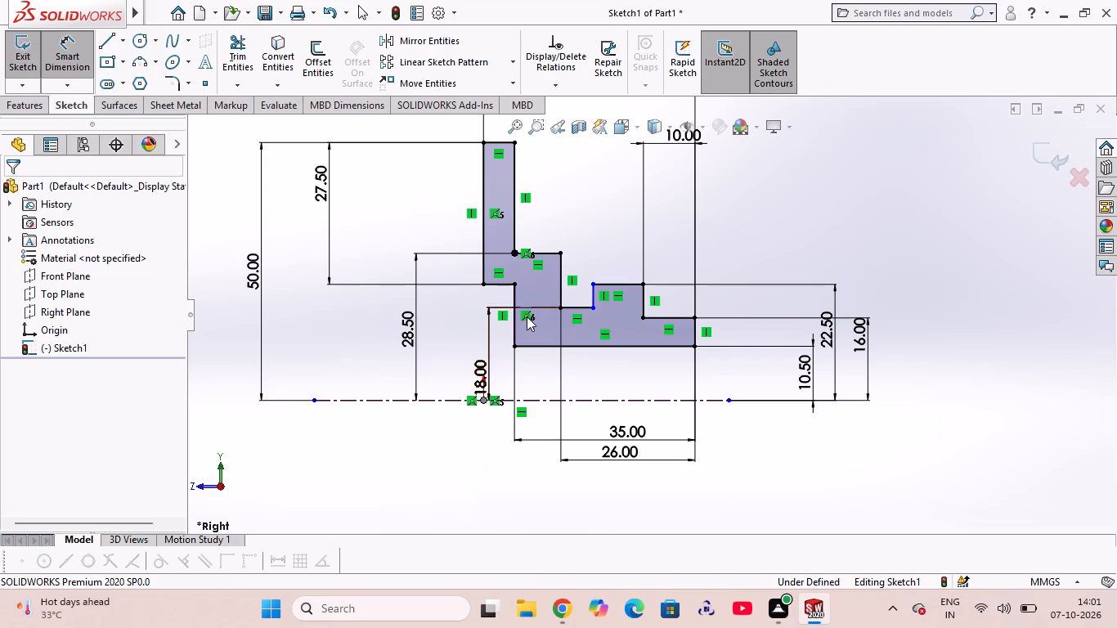
pyautogui.click(527, 316)
pyautogui.click(525, 316)
pyautogui.press('Escape')
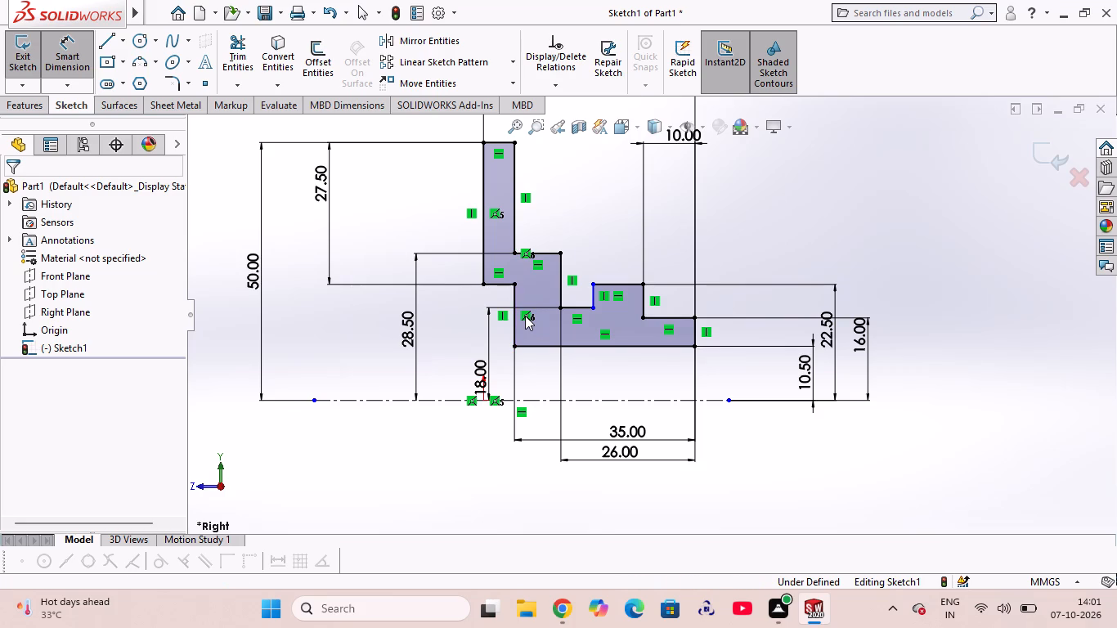
pyautogui.click(527, 312)
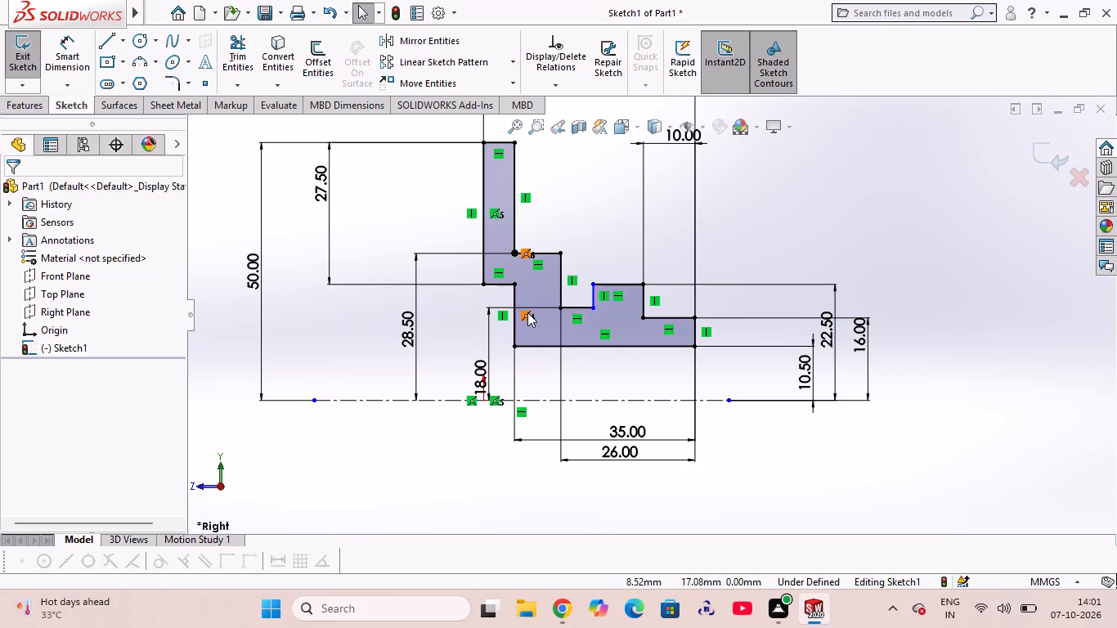
pyautogui.press('Delete')
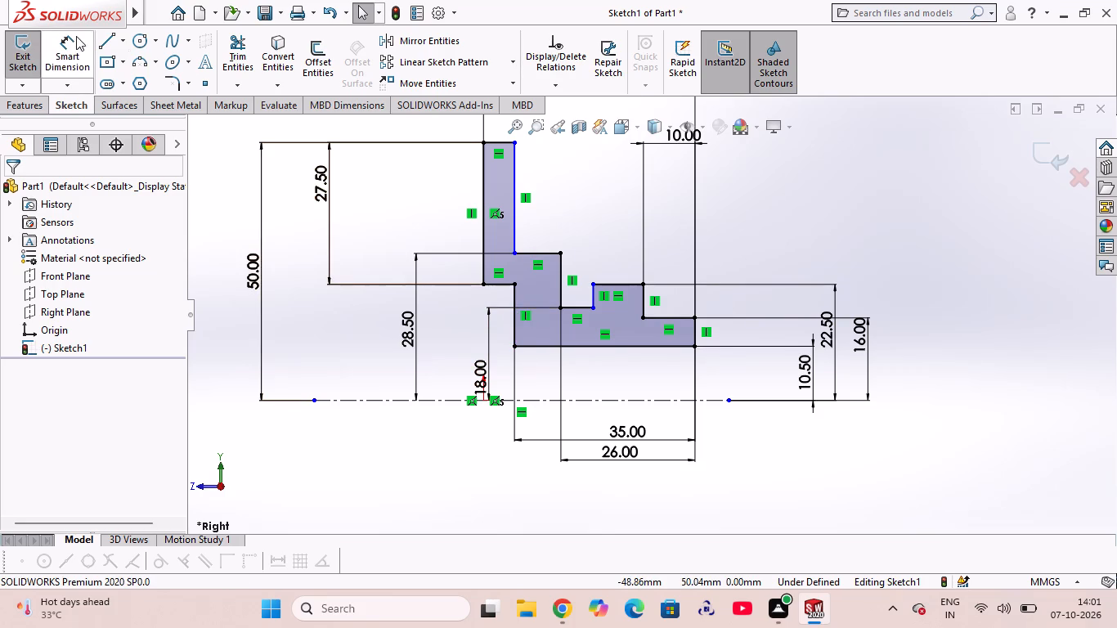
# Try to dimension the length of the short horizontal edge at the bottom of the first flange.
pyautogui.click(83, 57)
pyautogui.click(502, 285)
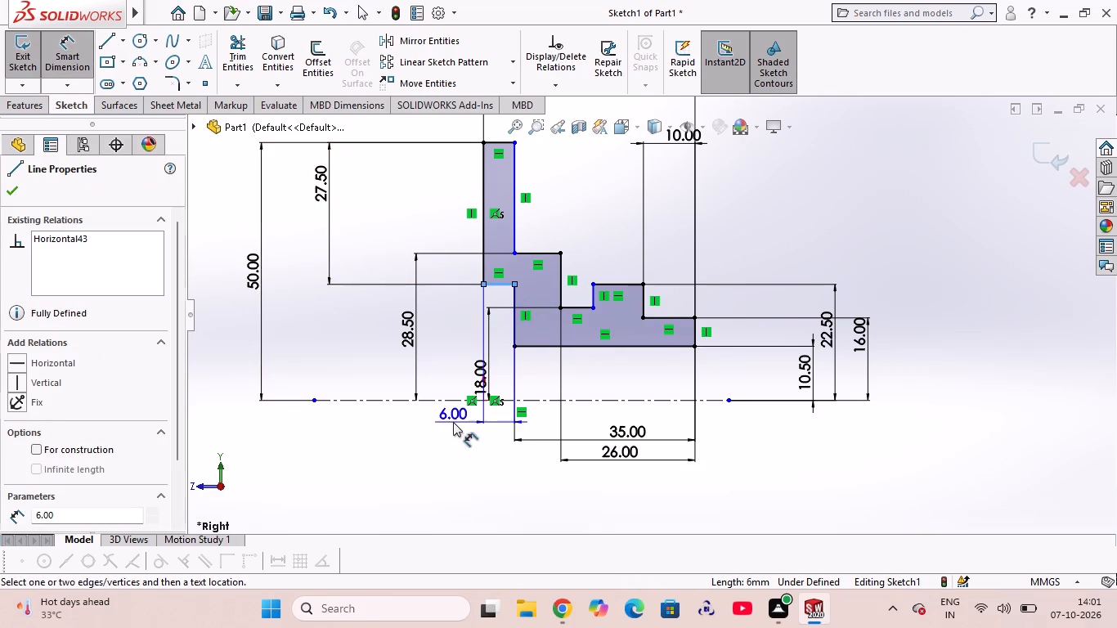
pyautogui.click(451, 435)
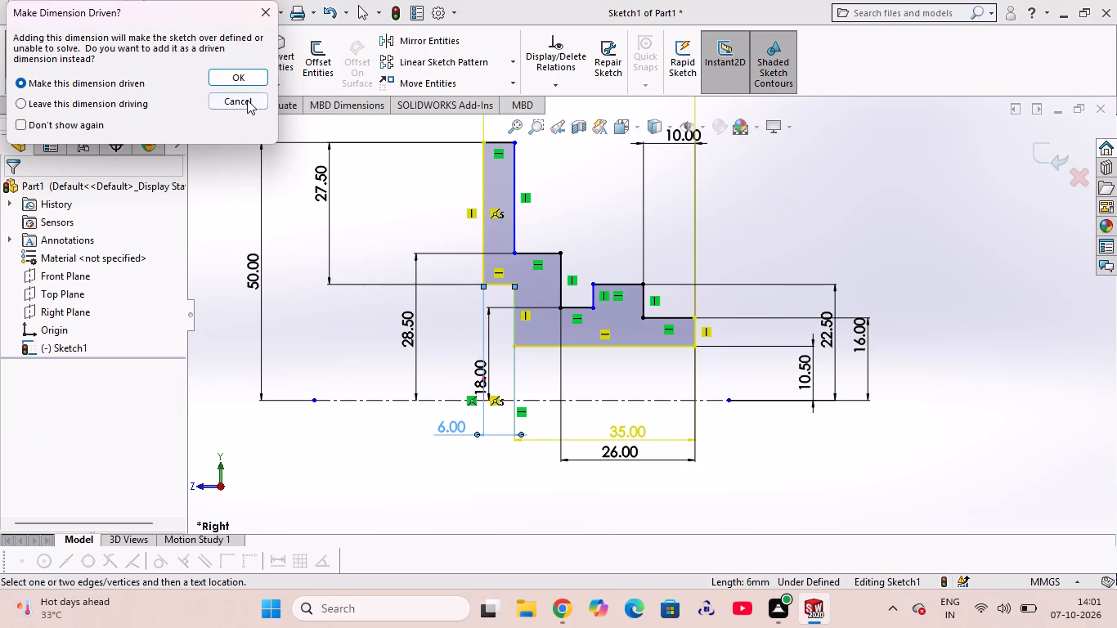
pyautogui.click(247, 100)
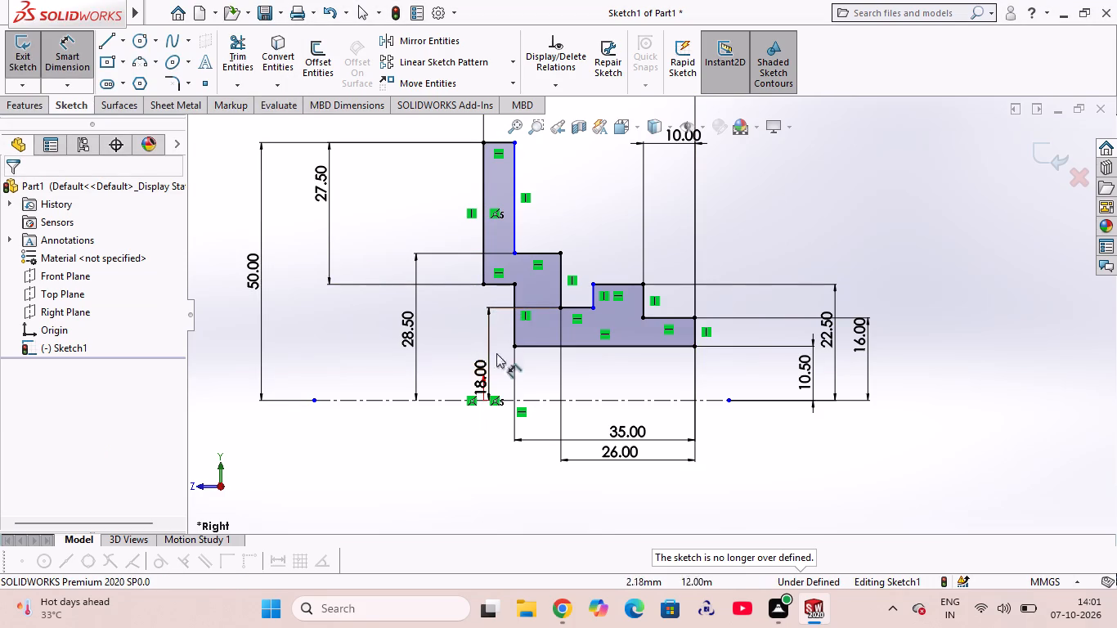
# Delete the coincident relations tying the centerline and the first flange's outer vertical edge to the origin.
pyautogui.click(496, 400)
pyautogui.press('Escape')
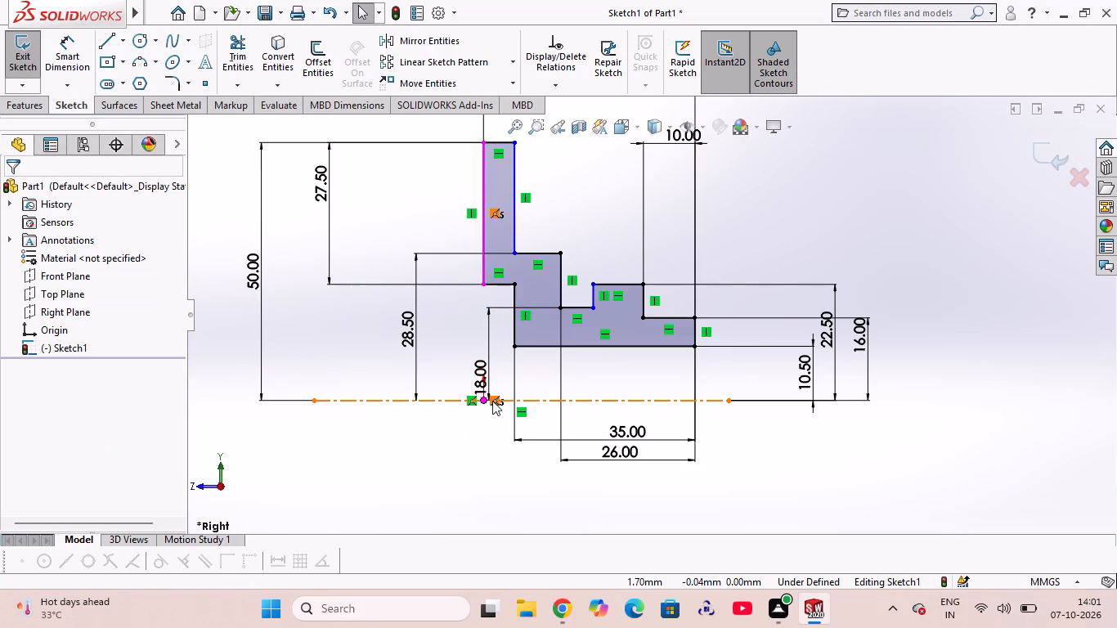
pyautogui.click(492, 401)
pyautogui.press('Delete')
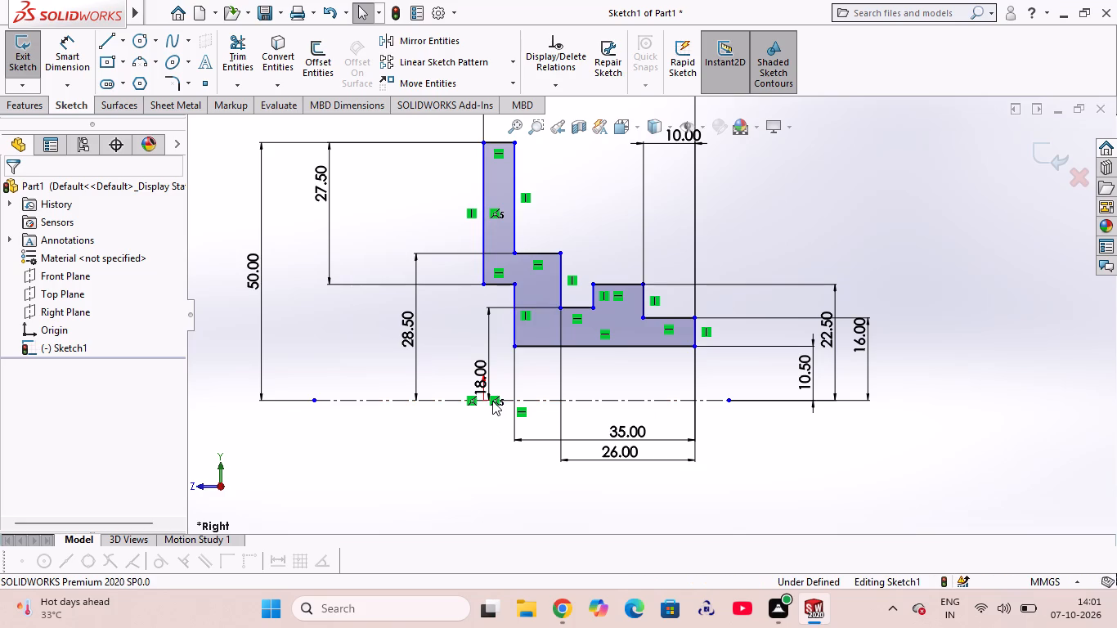
pyautogui.click(470, 404)
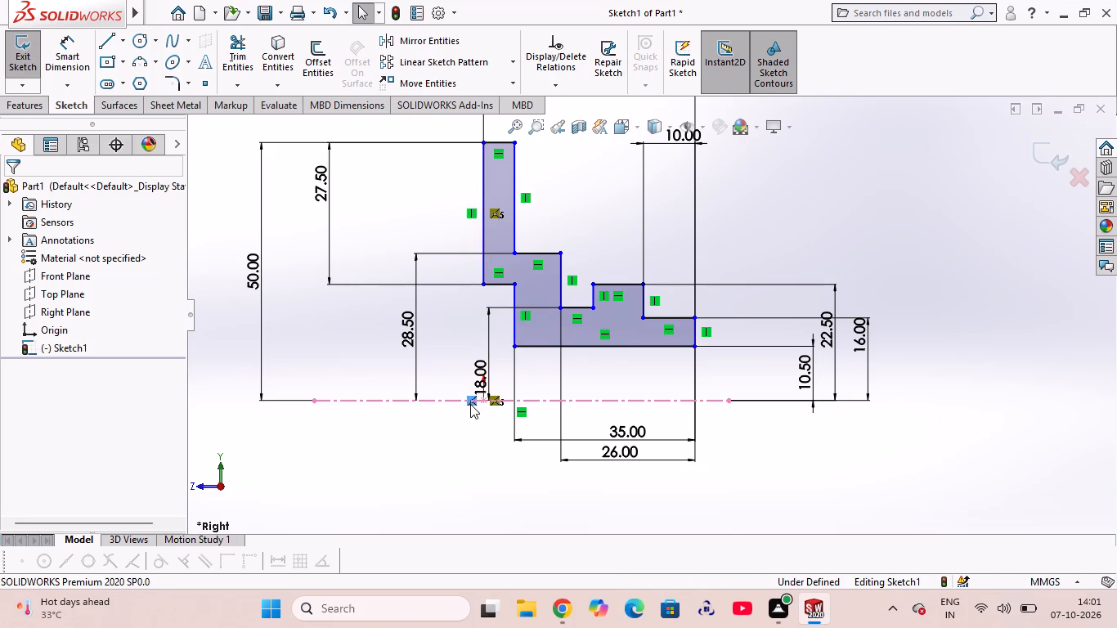
pyautogui.press('Delete')
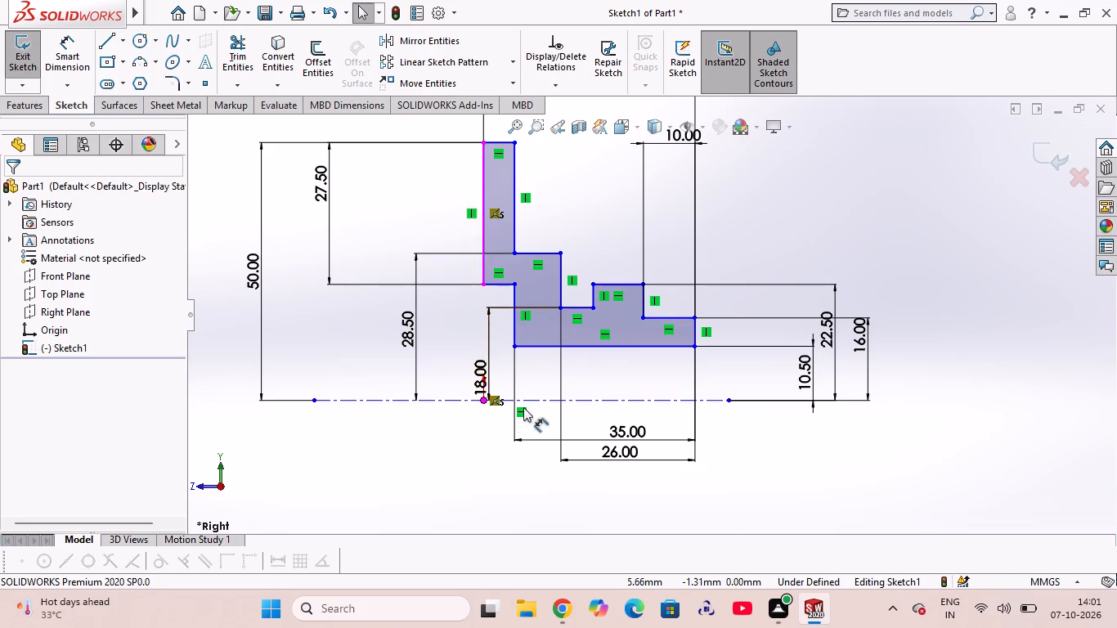
pyautogui.click(496, 401)
pyautogui.press('Delete')
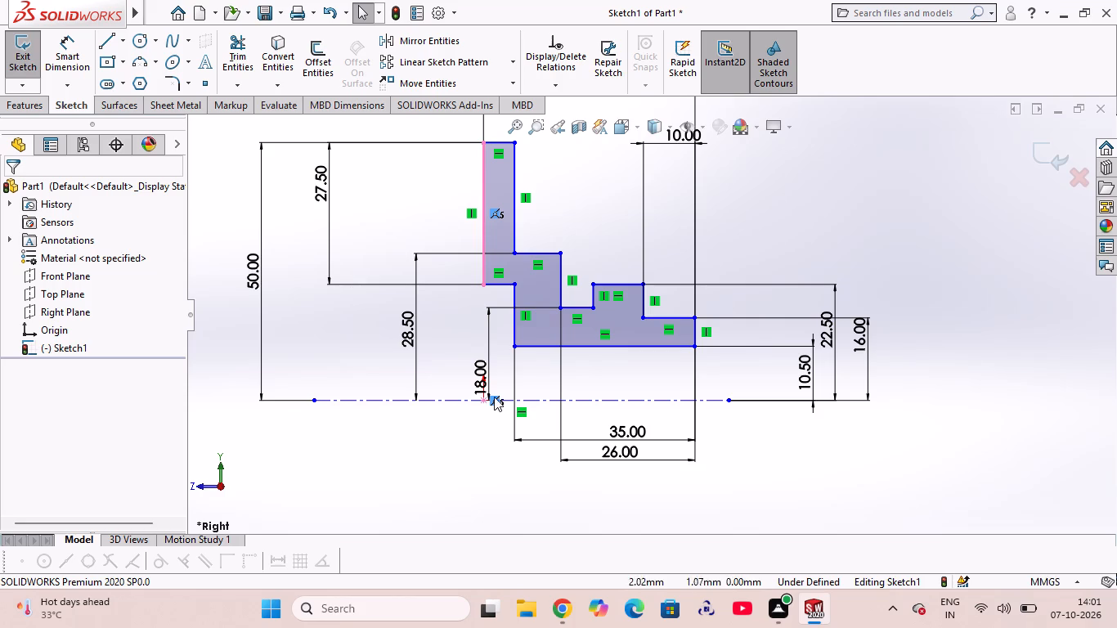
pyautogui.click(494, 398)
pyautogui.press('Escape')
pyautogui.click(496, 399)
pyautogui.press('Delete')
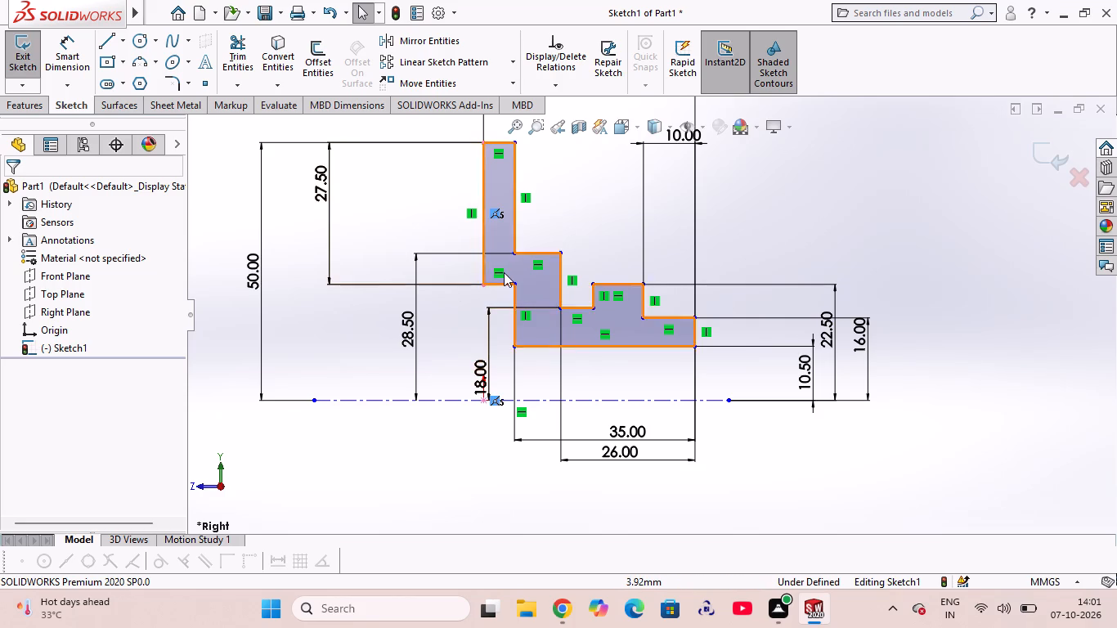
# Delete the horizontal relation on the first flange's short bottom edge and the vertical relation on the edge descending from it.
pyautogui.click(500, 271)
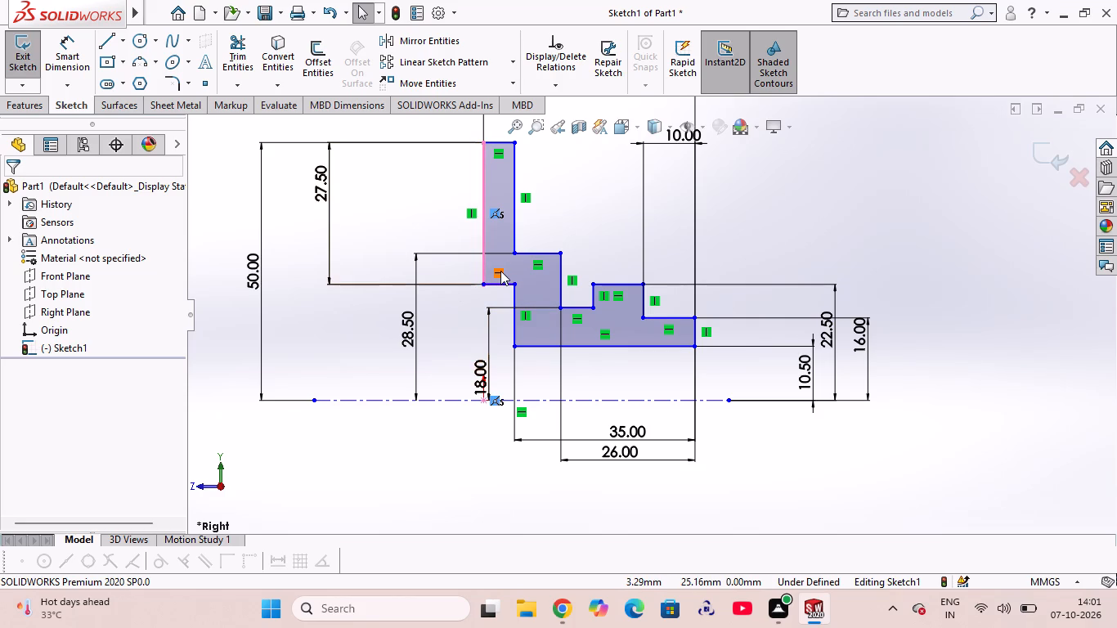
pyautogui.press('Delete')
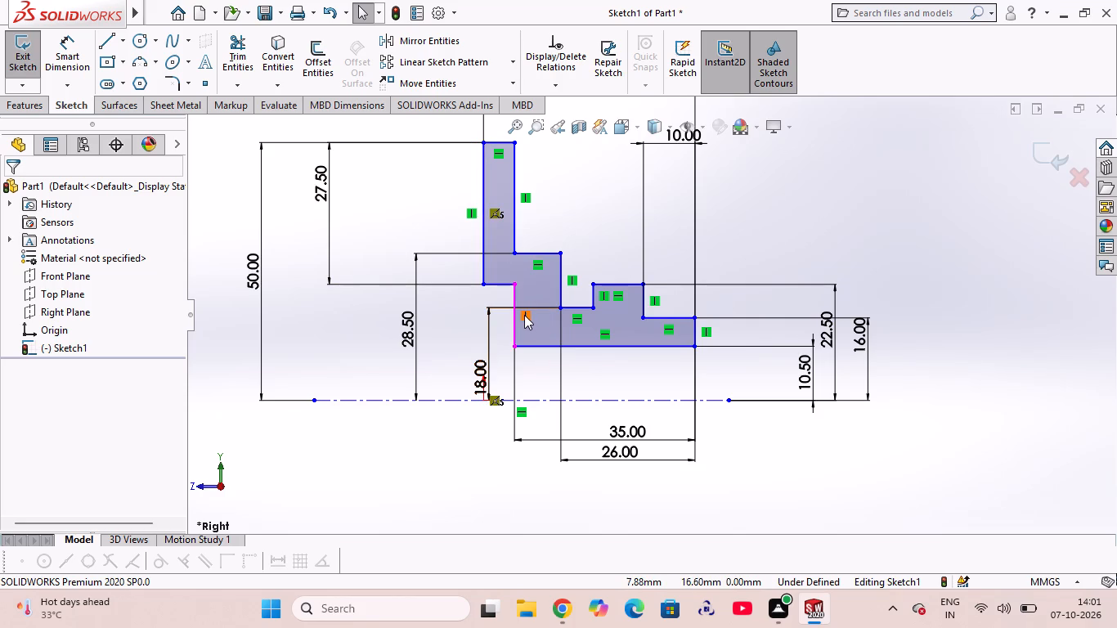
pyautogui.click(524, 315)
pyautogui.press('Delete')
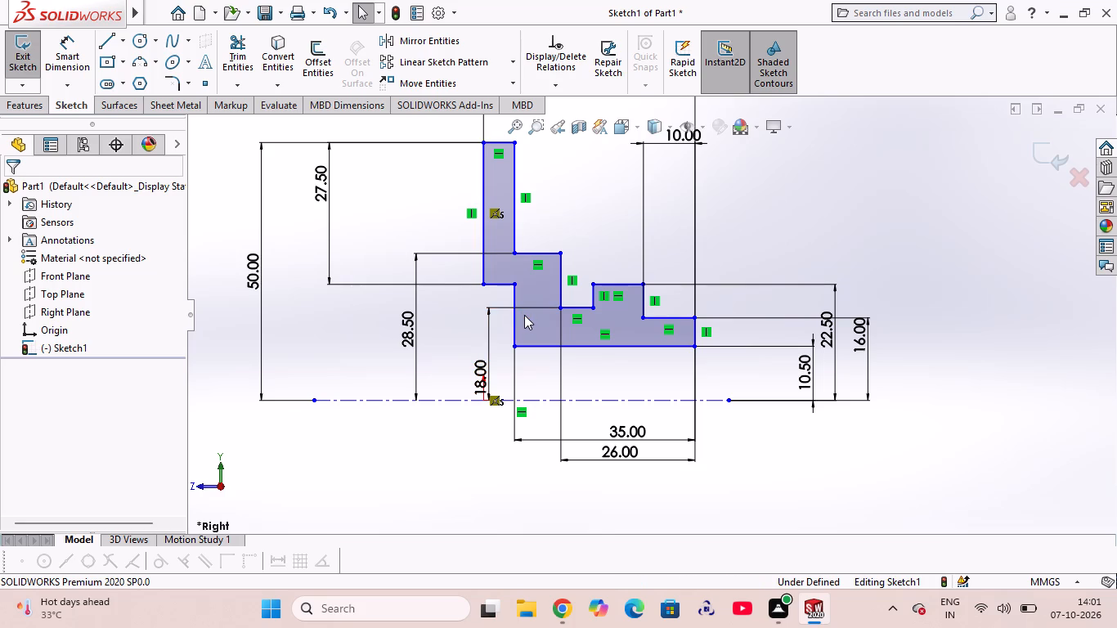
# Dimension the first flange's short bottom edge, try 10 mm as its length, and undo that value change.
pyautogui.click(72, 53)
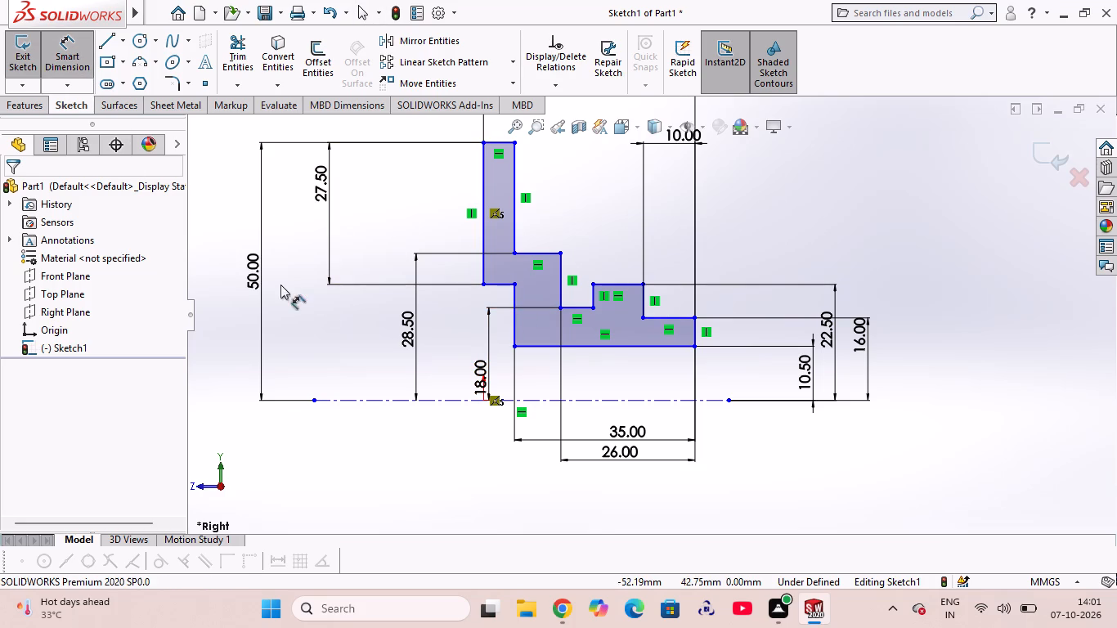
pyautogui.click(496, 284)
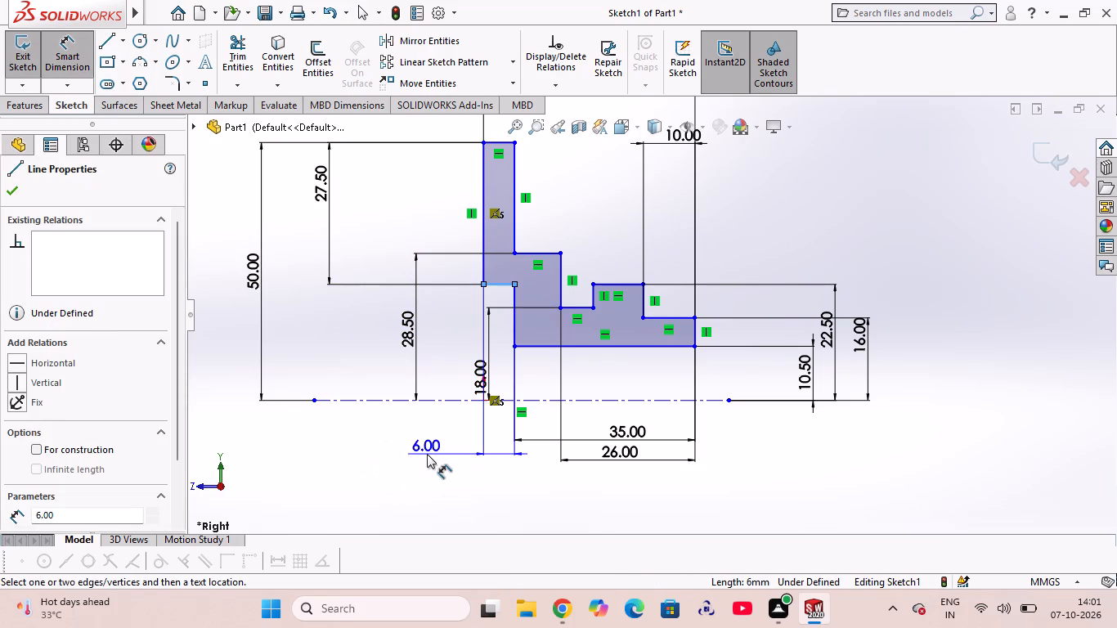
pyautogui.click(427, 454)
pyautogui.write('10')
pyautogui.press('Return')
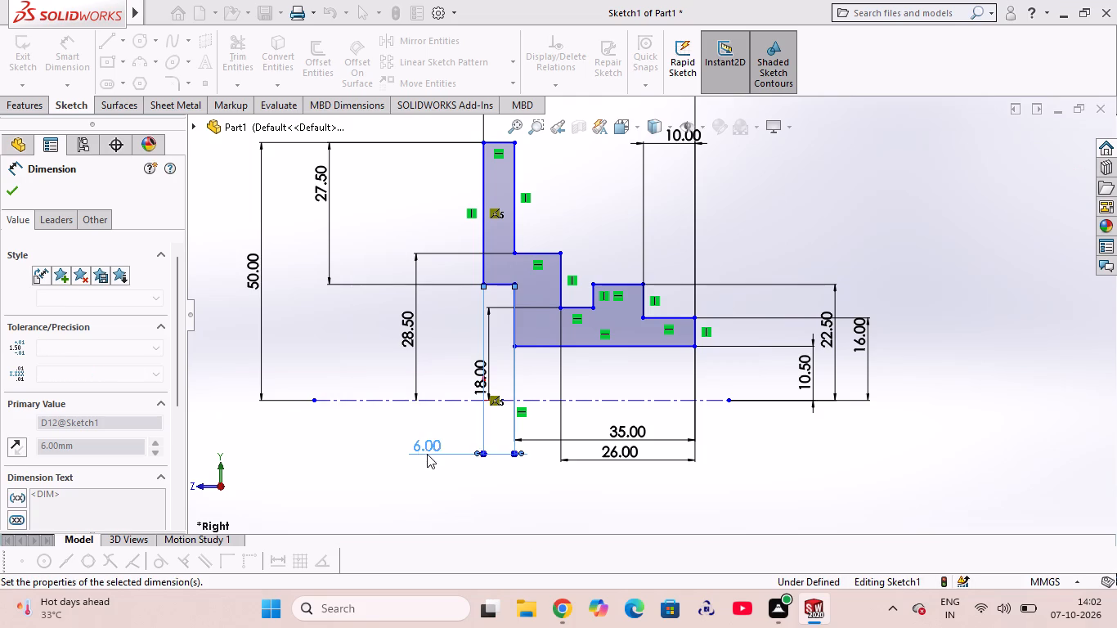
pyautogui.hotkey('ctrl', 'z')
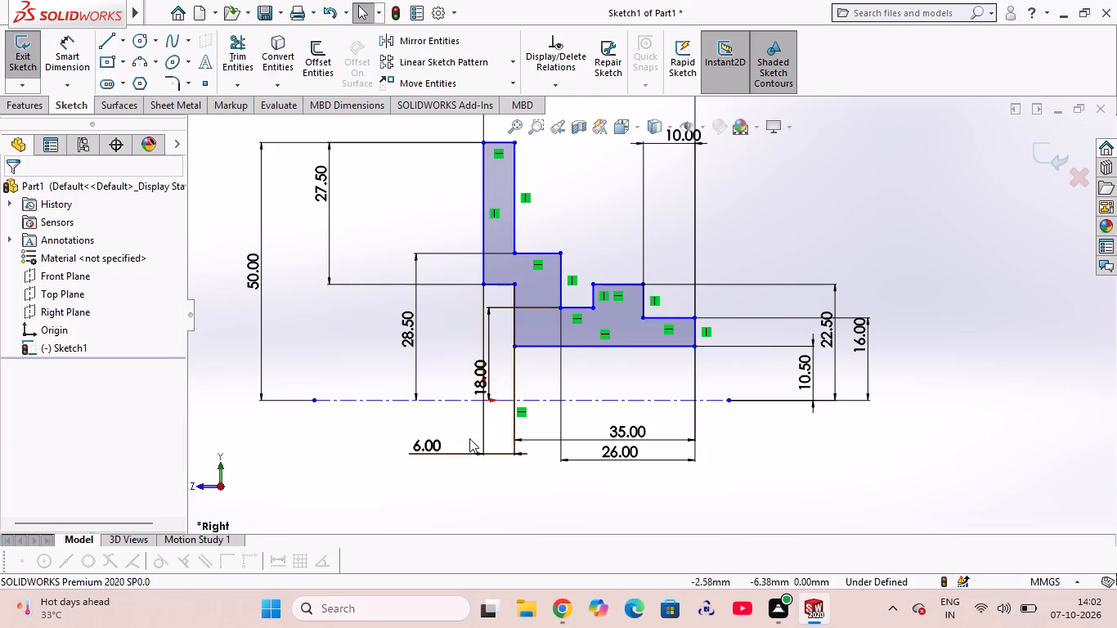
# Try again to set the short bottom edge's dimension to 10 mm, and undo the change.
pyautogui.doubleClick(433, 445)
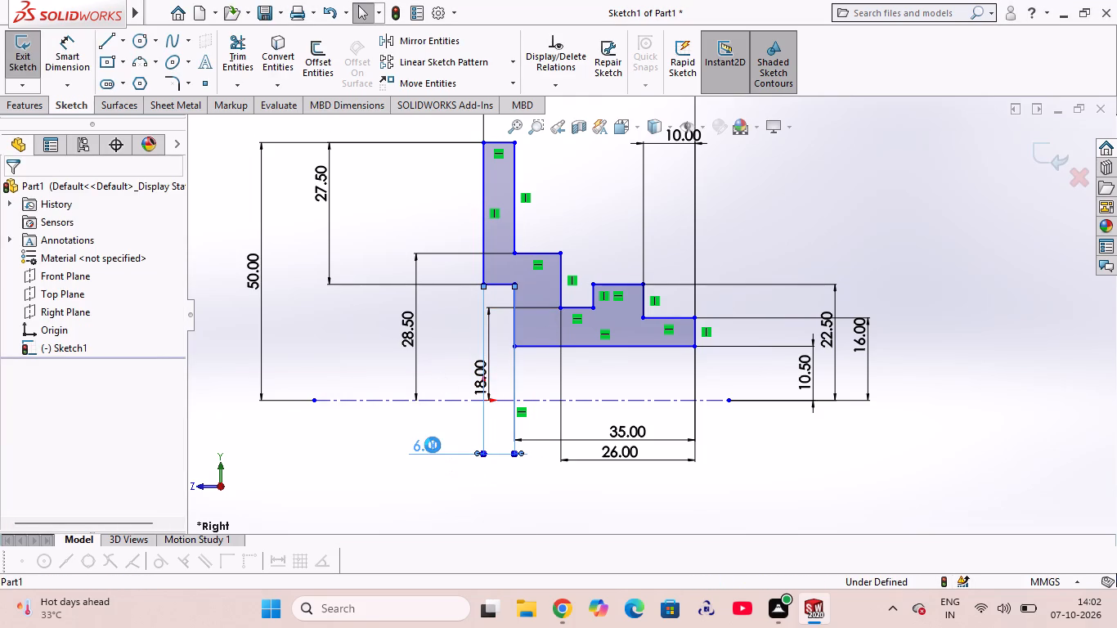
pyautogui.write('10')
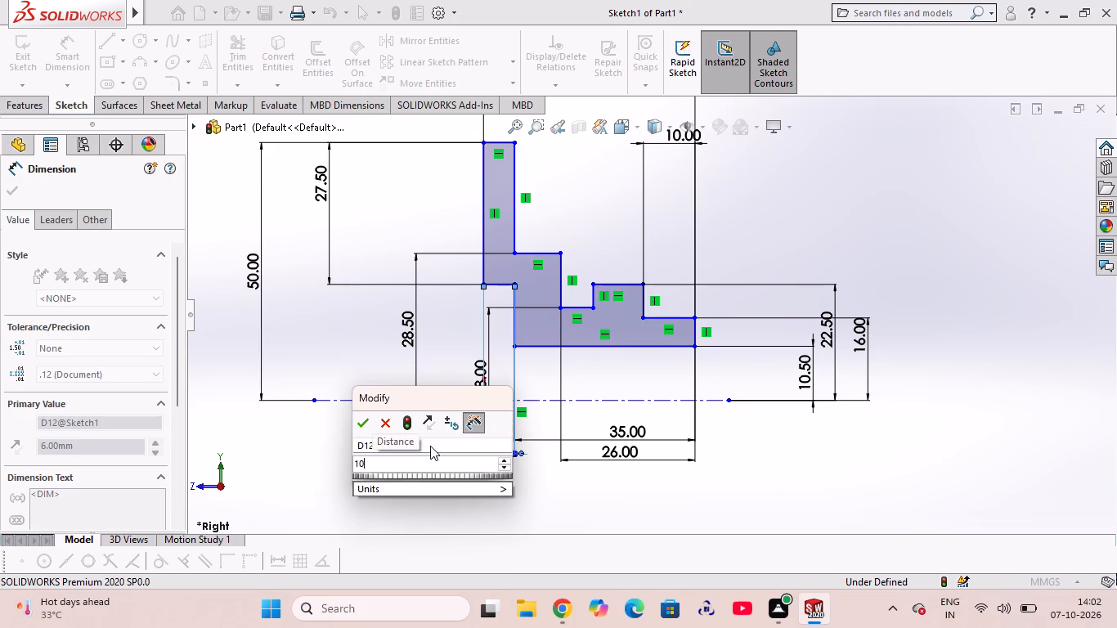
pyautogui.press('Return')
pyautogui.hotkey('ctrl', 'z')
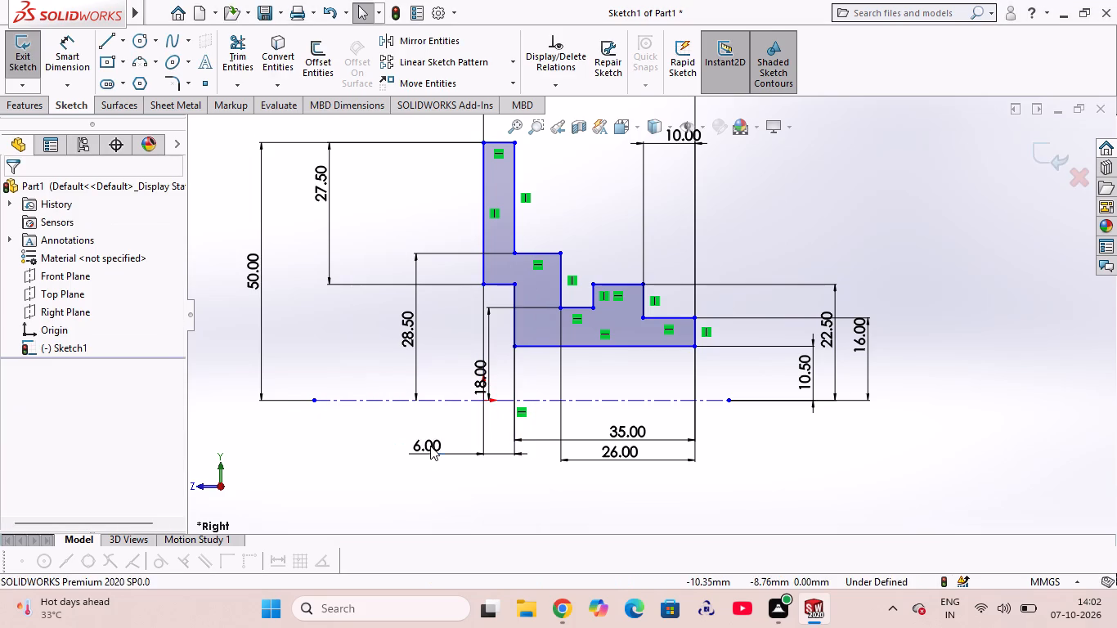
# Undo the short bottom edge's dimension and the deletion of its horizontal relation and the descending edge's vertical relation.
pyautogui.hotkey('ctrl', 'z')
pyautogui.hotkey('ctrl', 'z')
pyautogui.hotkey('ctrl', 'z')
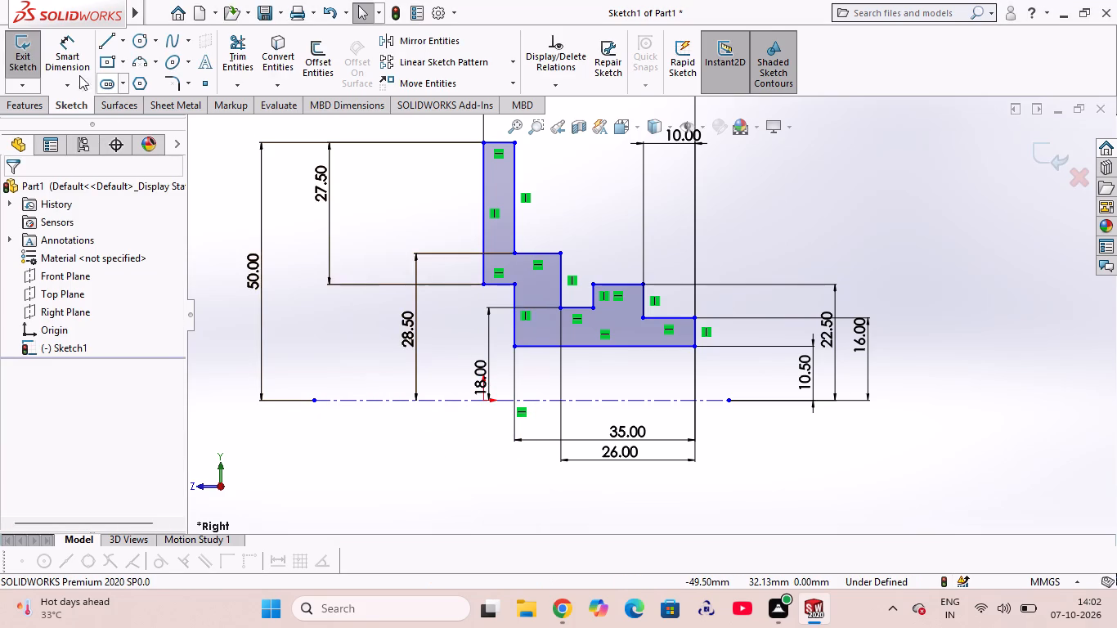
pyautogui.click(40, 74)
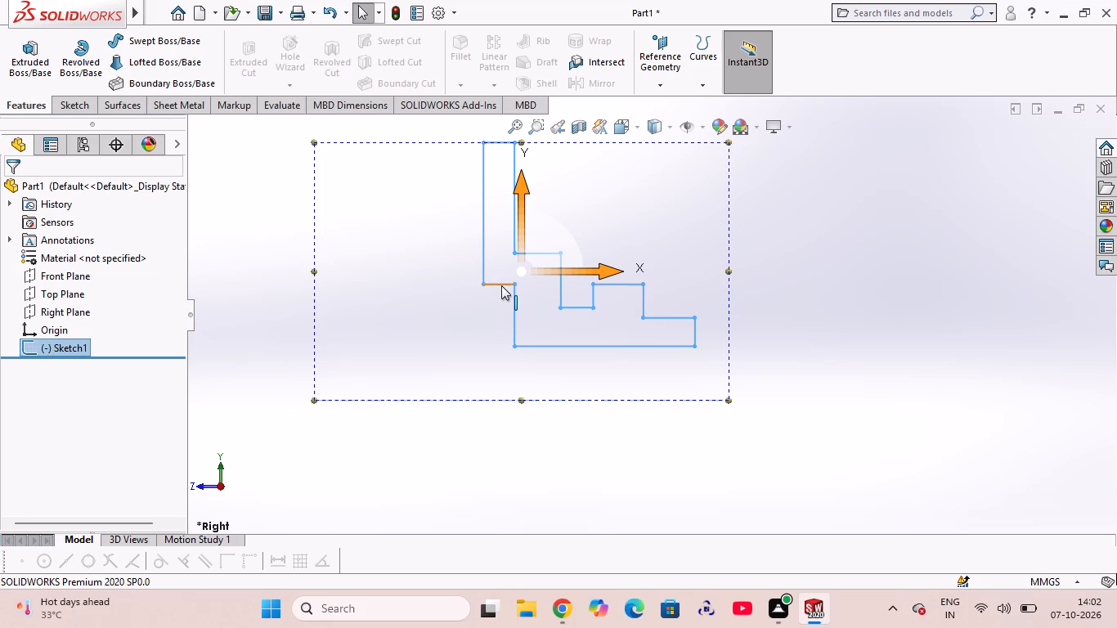
pyautogui.hotkey('ctrl', 'z')
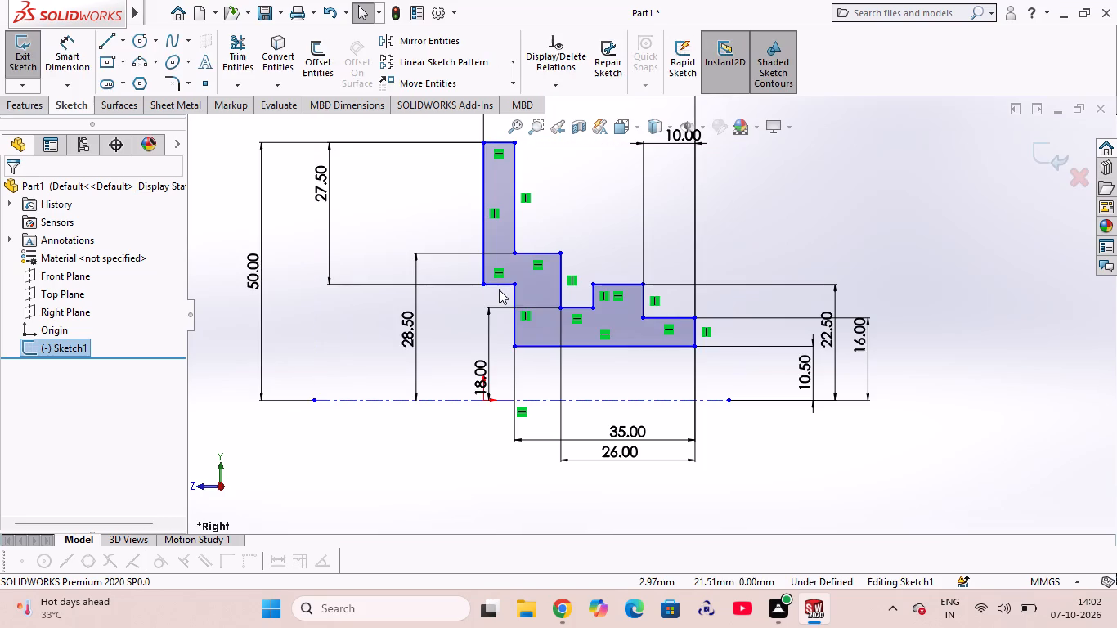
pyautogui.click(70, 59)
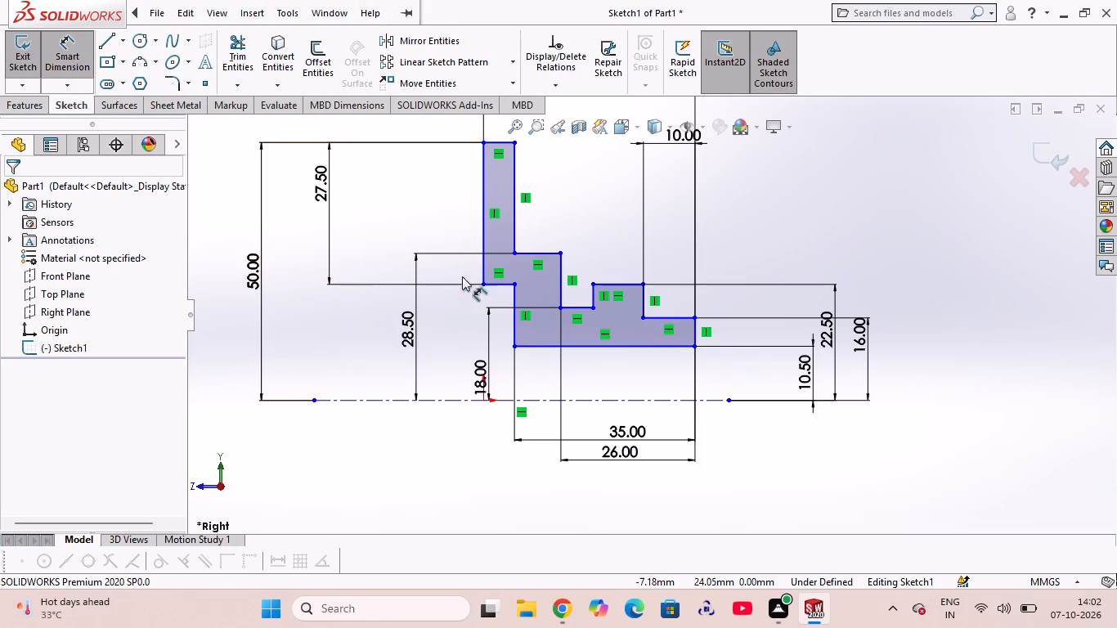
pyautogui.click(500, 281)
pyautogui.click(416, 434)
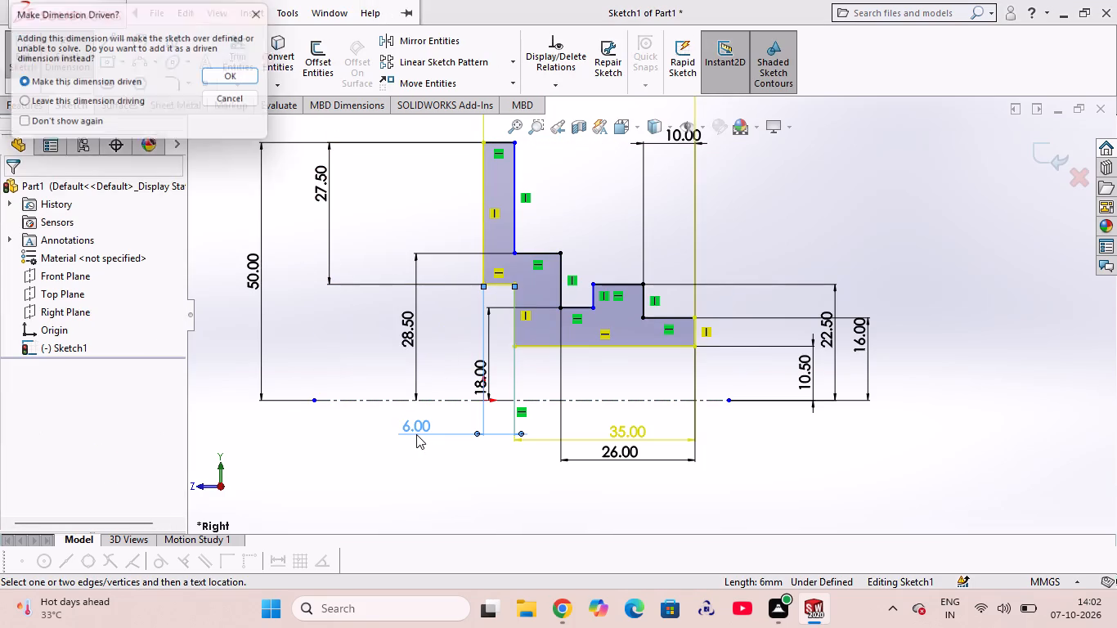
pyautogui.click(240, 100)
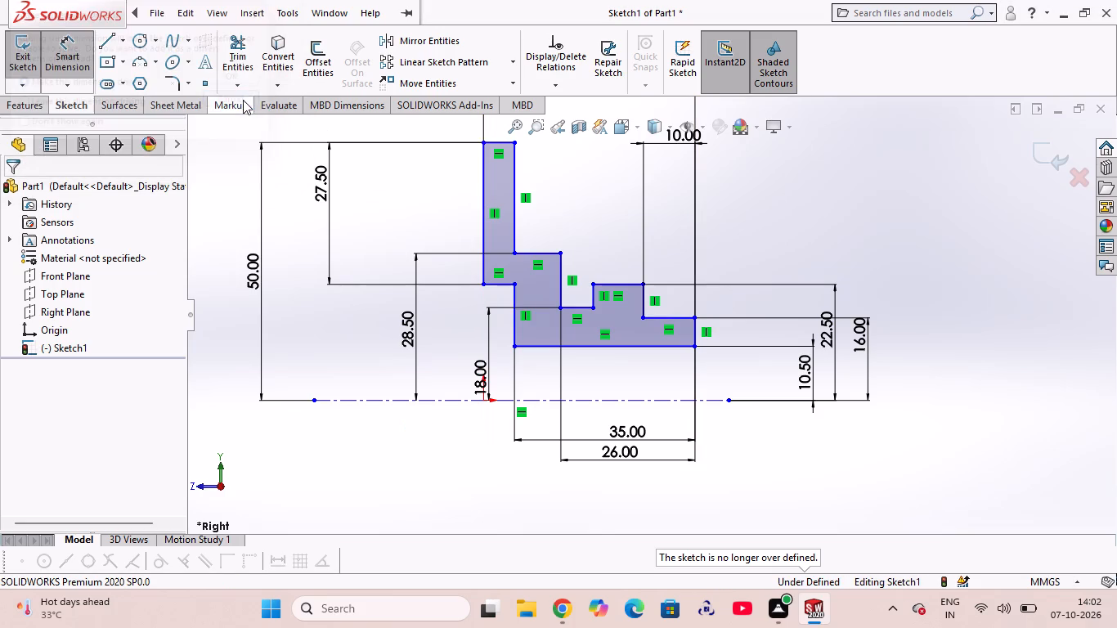
# Undo the deletion of the coincident relations tying the centerline and the first flange's outer vertical edge to the origin.
pyautogui.hotkey('ctrl', 'z')
pyautogui.hotkey('ctrl', 'z')
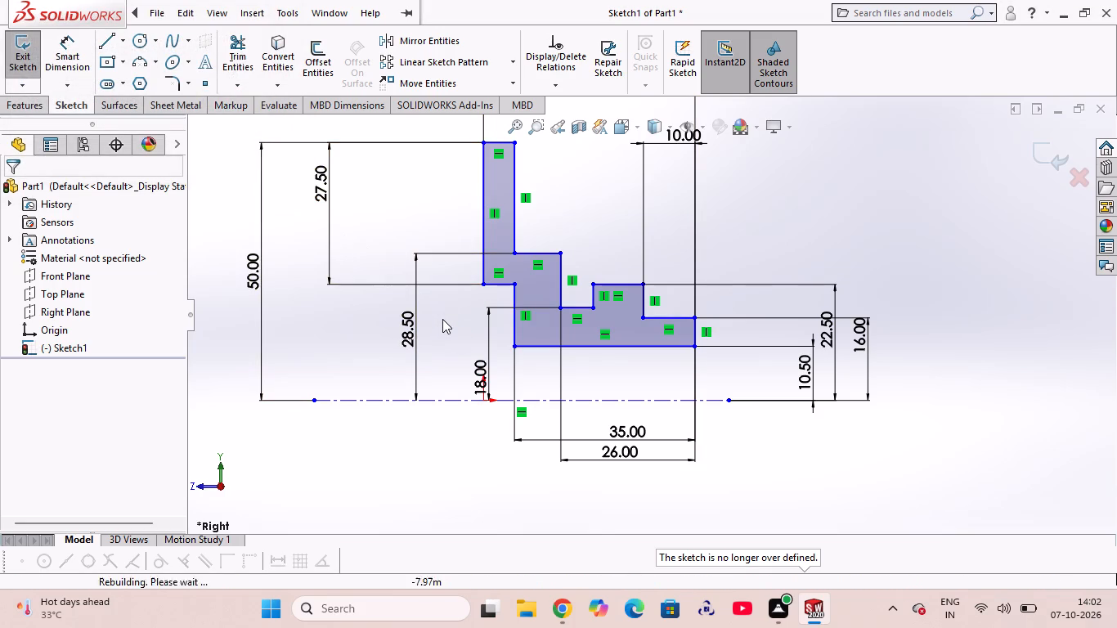
pyautogui.hotkey('ctrl', 'z')
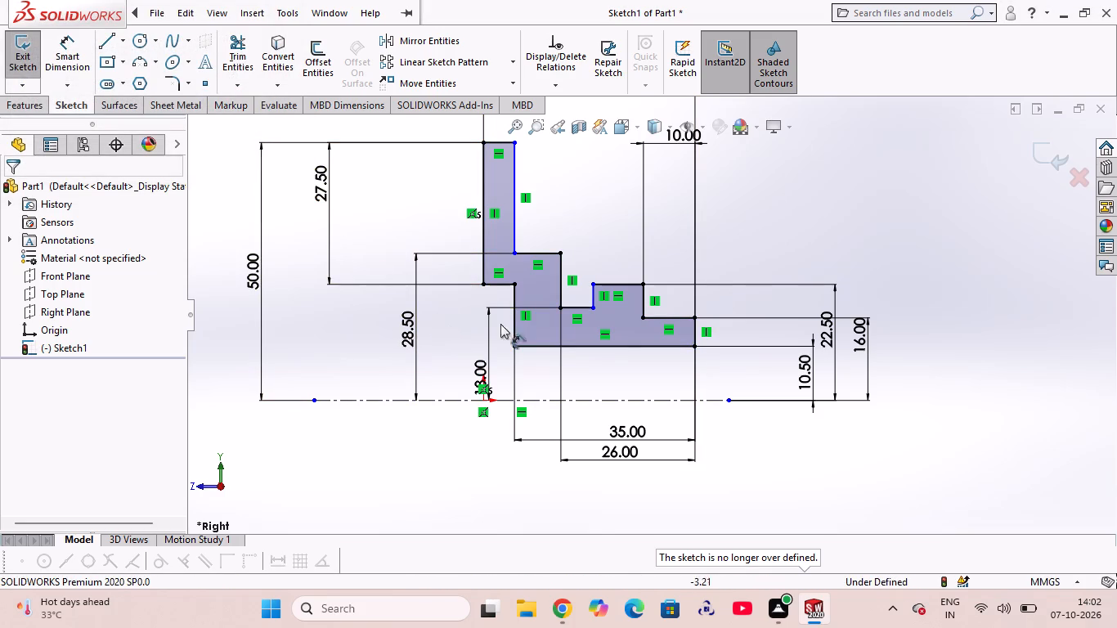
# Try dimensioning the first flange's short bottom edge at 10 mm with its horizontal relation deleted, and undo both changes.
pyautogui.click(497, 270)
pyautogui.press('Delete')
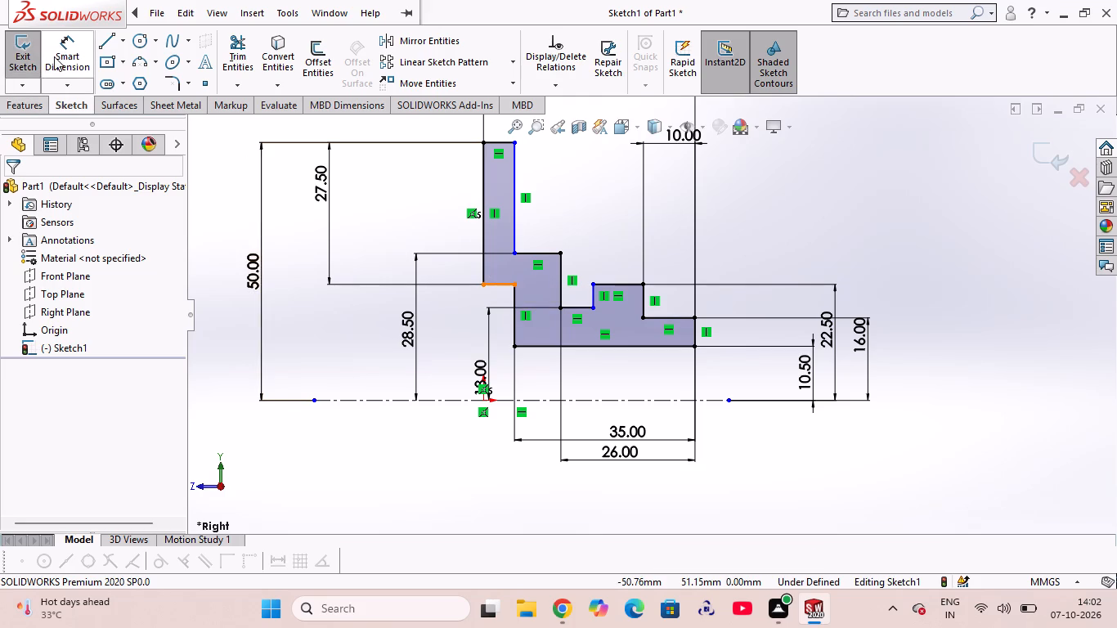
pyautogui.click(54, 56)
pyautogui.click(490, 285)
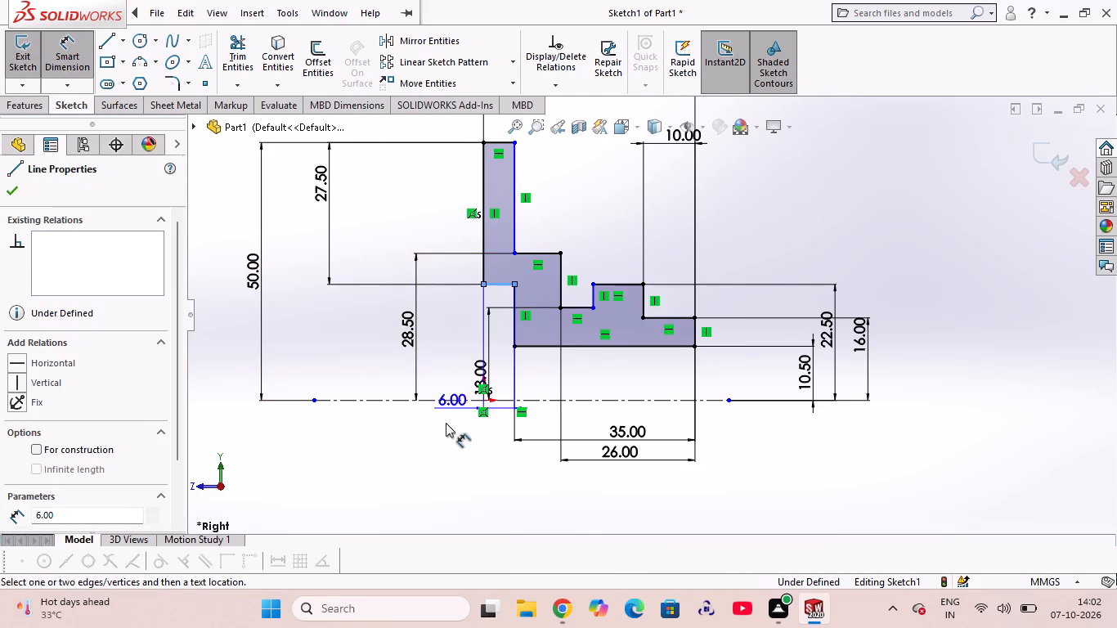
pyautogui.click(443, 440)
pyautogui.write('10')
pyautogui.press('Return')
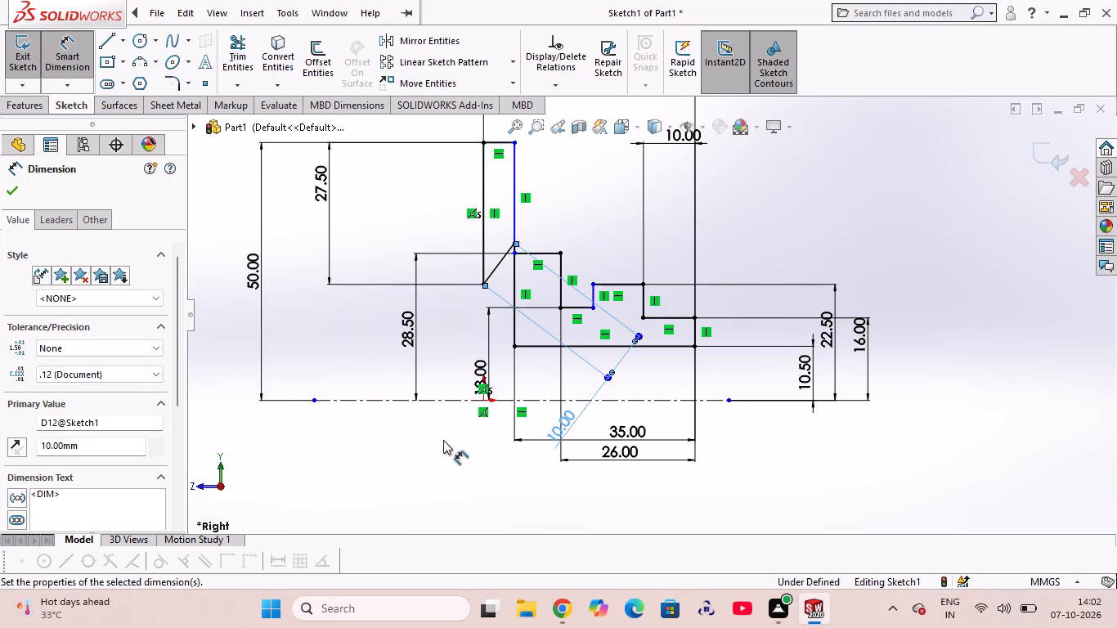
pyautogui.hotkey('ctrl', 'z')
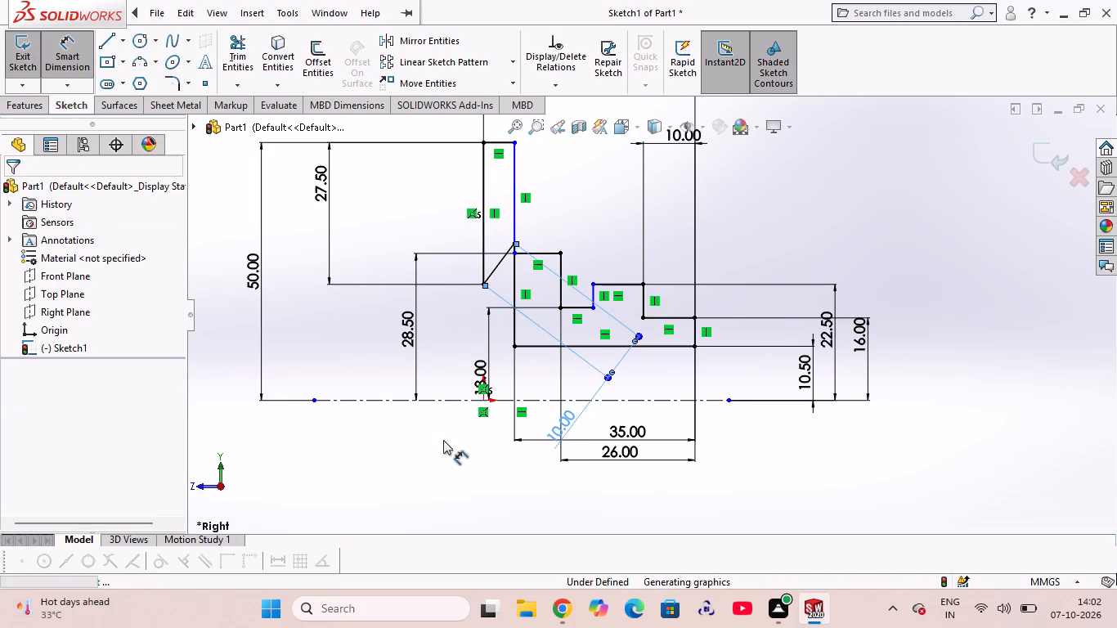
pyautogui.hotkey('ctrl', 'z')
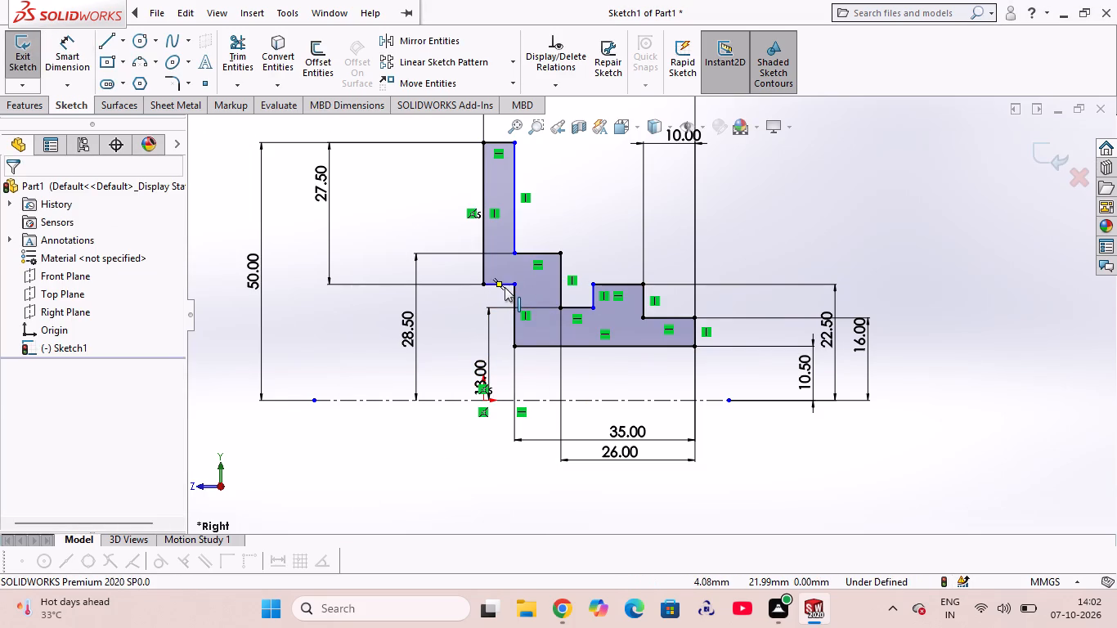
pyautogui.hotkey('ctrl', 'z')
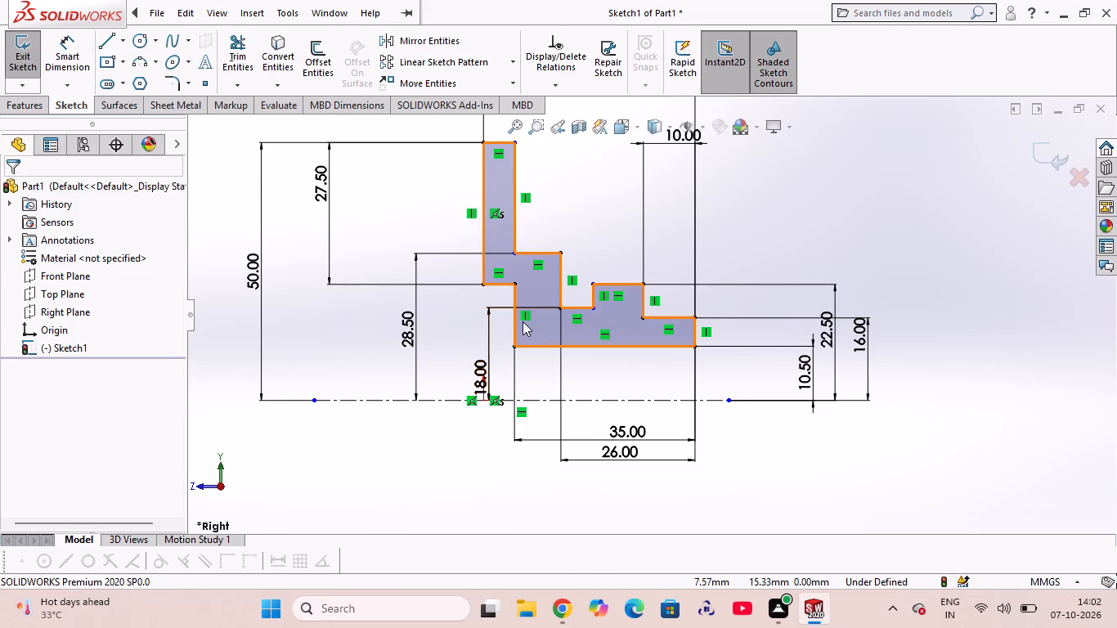
# Delete the vertical relation on the edge descending from the first flange's short bottom edge.
pyautogui.click(523, 316)
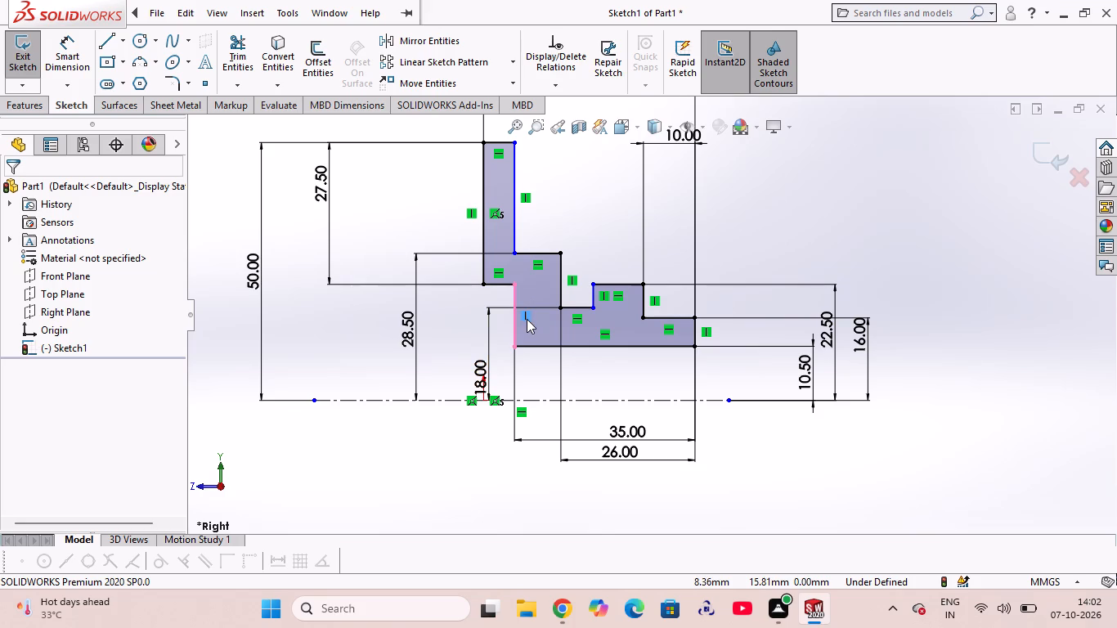
pyautogui.press('Delete')
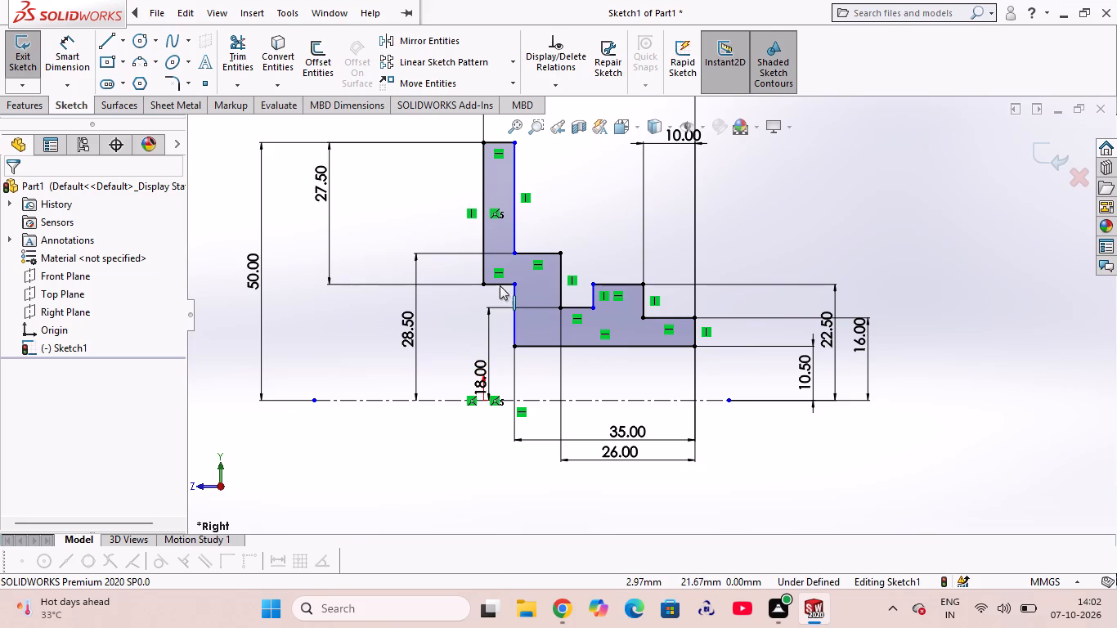
# Dimension the first flange's short bottom edge, try 10 mm as its length, and undo that value change.
pyautogui.click(500, 285)
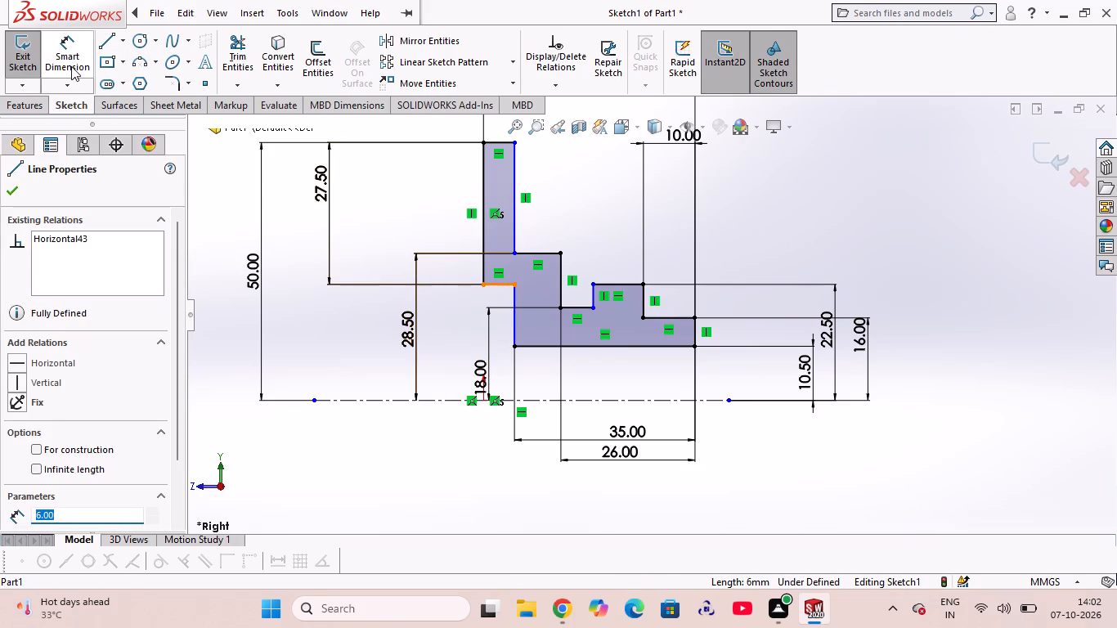
pyautogui.click(71, 66)
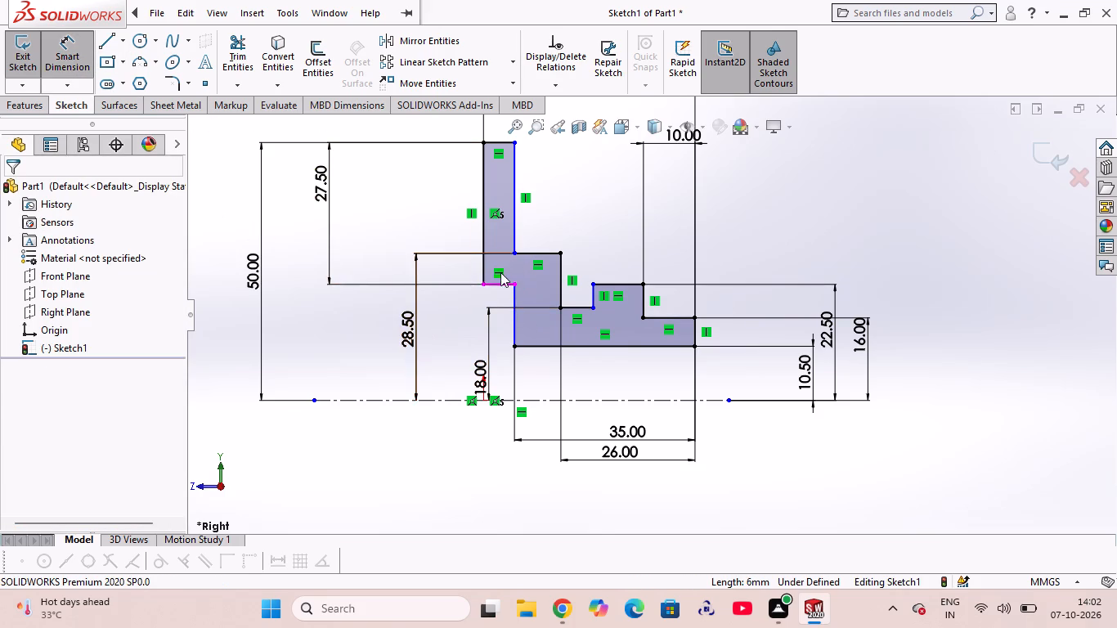
pyautogui.click(501, 285)
pyautogui.click(463, 458)
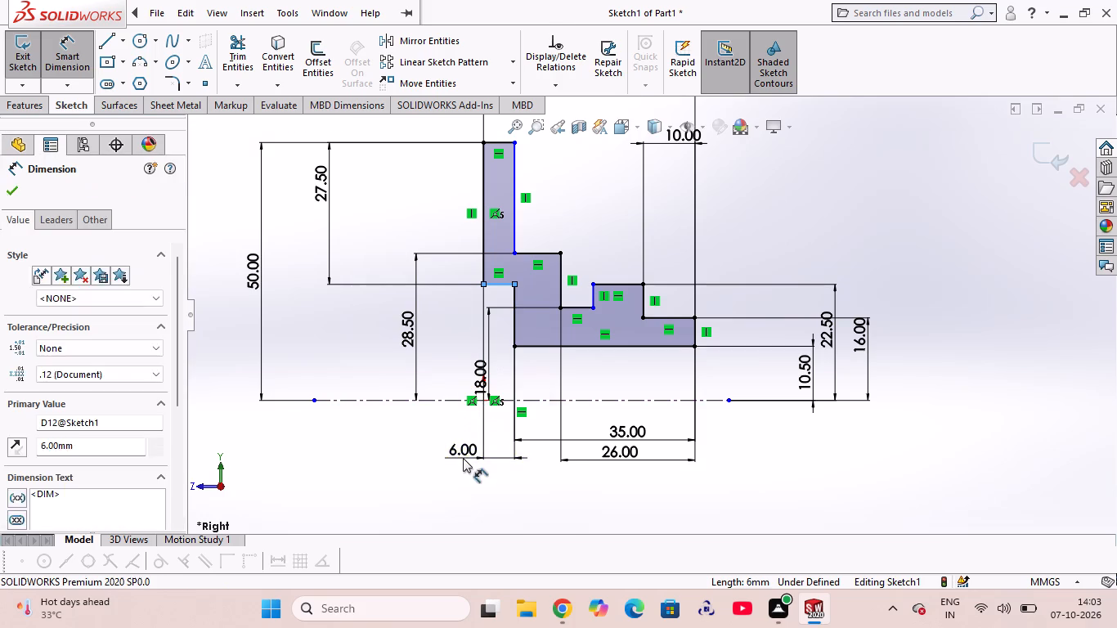
pyautogui.write('10')
pyautogui.press('Return')
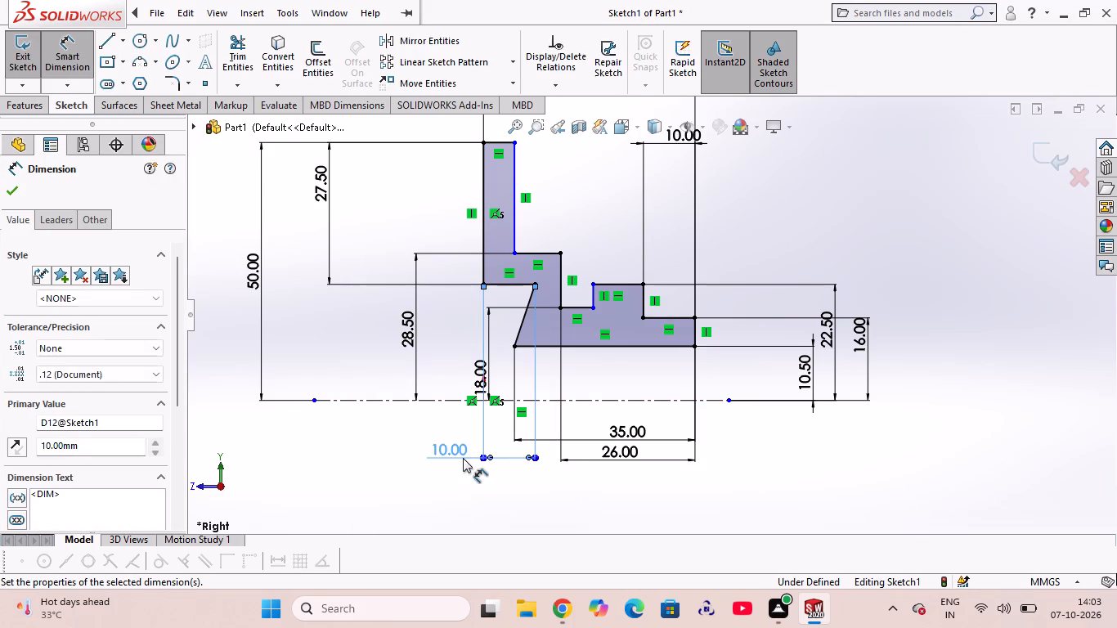
pyautogui.hotkey('ctrl', 'z')
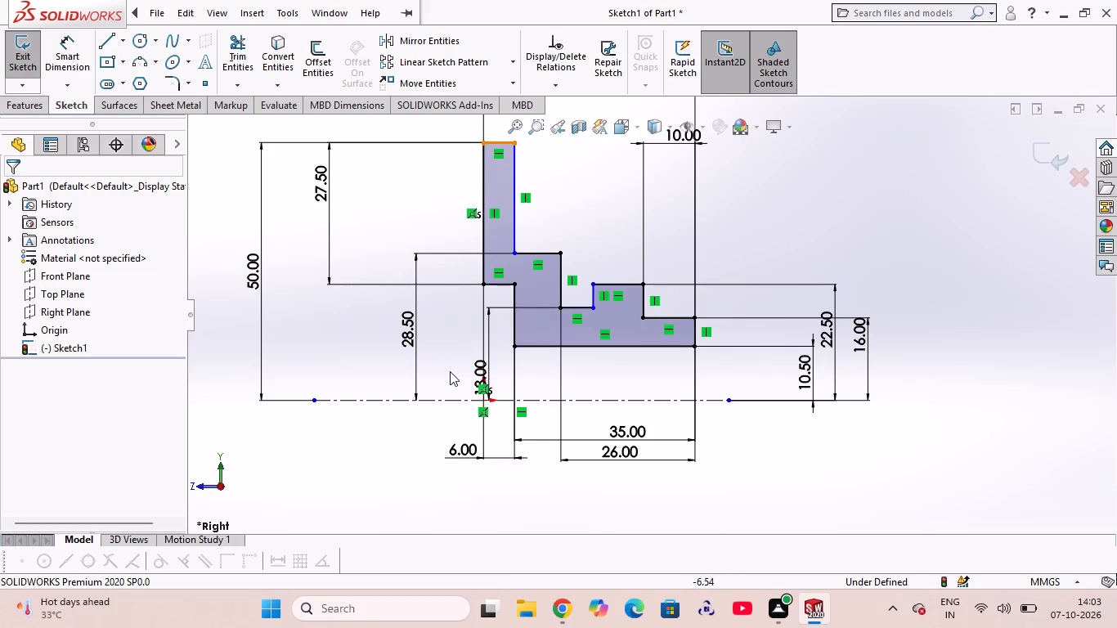
# Dimension the first flange's top edge and set its width to 10 mm.
pyautogui.scroll(-1, 435, 397)
pyautogui.scroll(3, 433, 420)
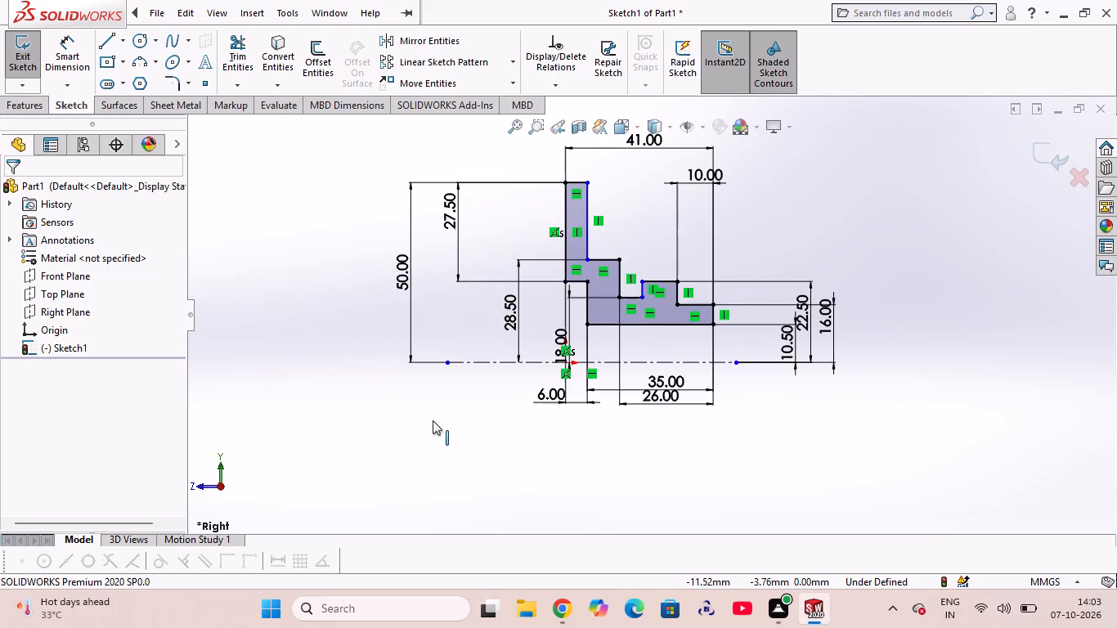
pyautogui.click(581, 179)
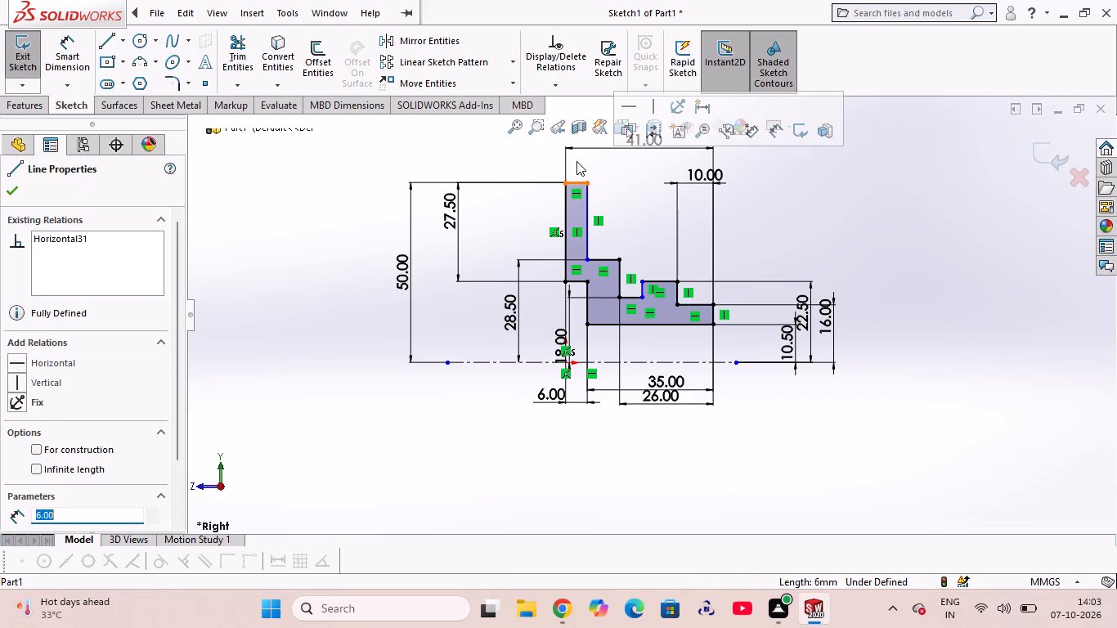
pyautogui.click(68, 54)
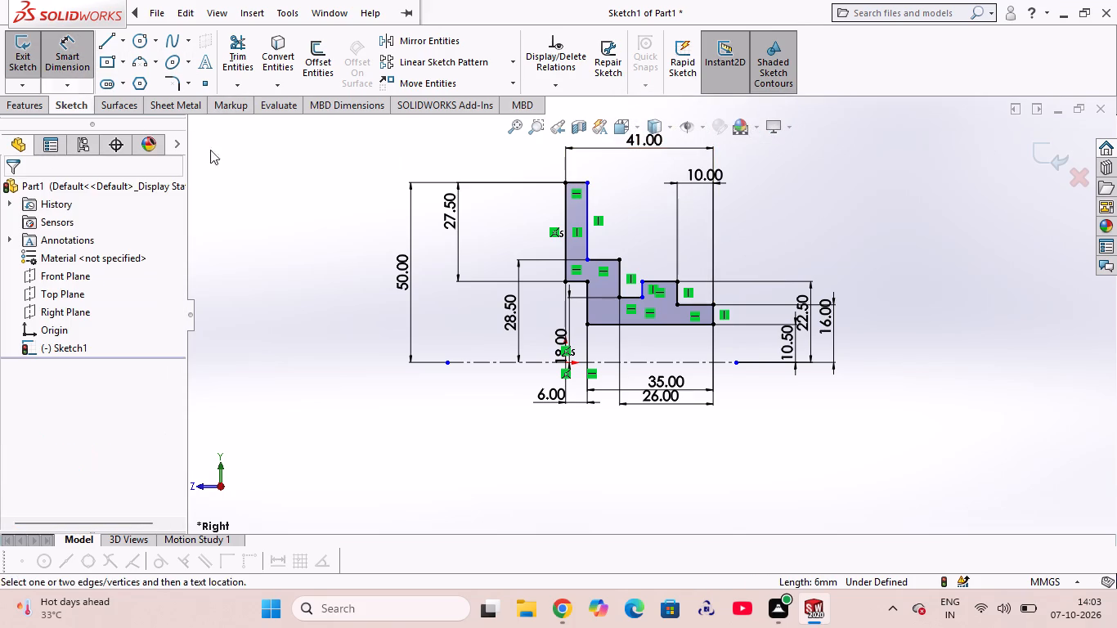
pyautogui.click(578, 182)
pyautogui.click(572, 163)
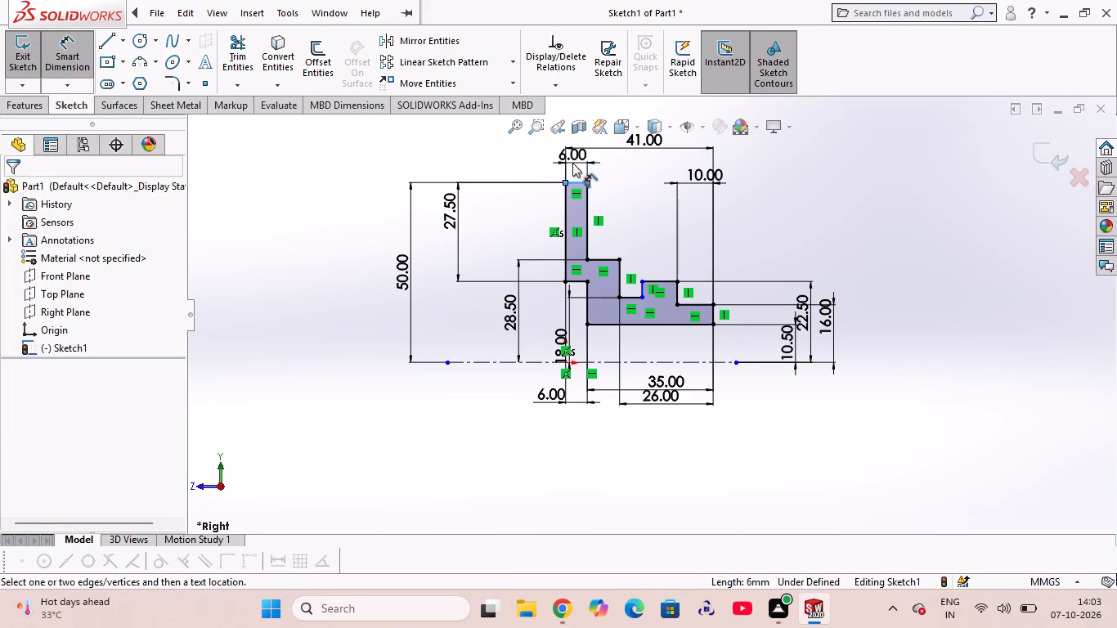
pyautogui.write('10')
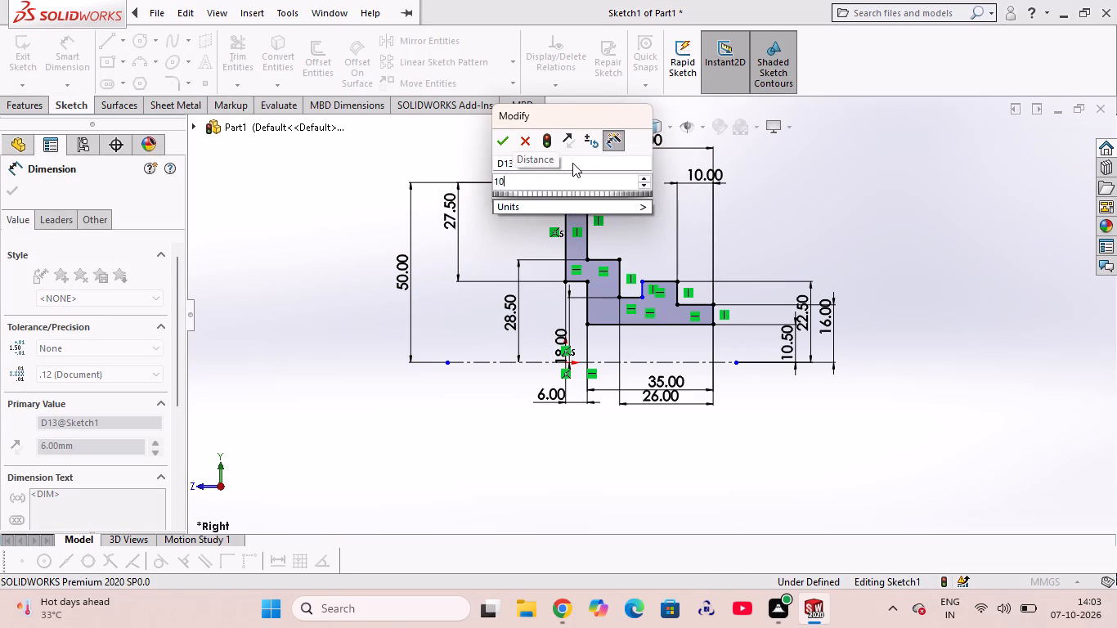
pyautogui.press('Return')
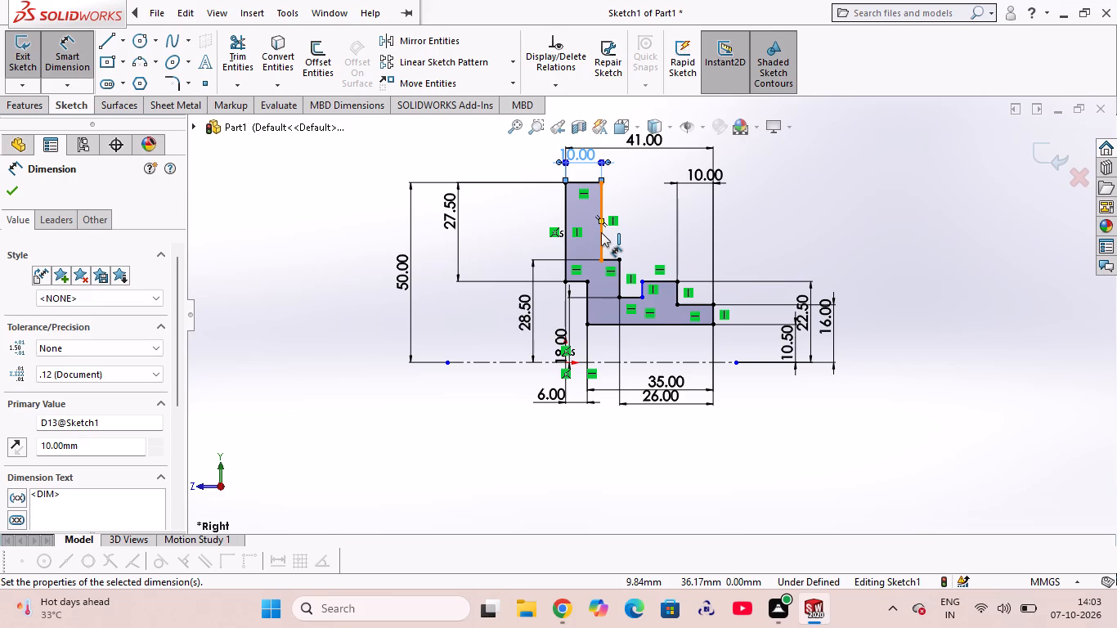
# Dimension the bottom edge of the groove between the two raised steps and set its width to 6 mm.
pyautogui.click(633, 296)
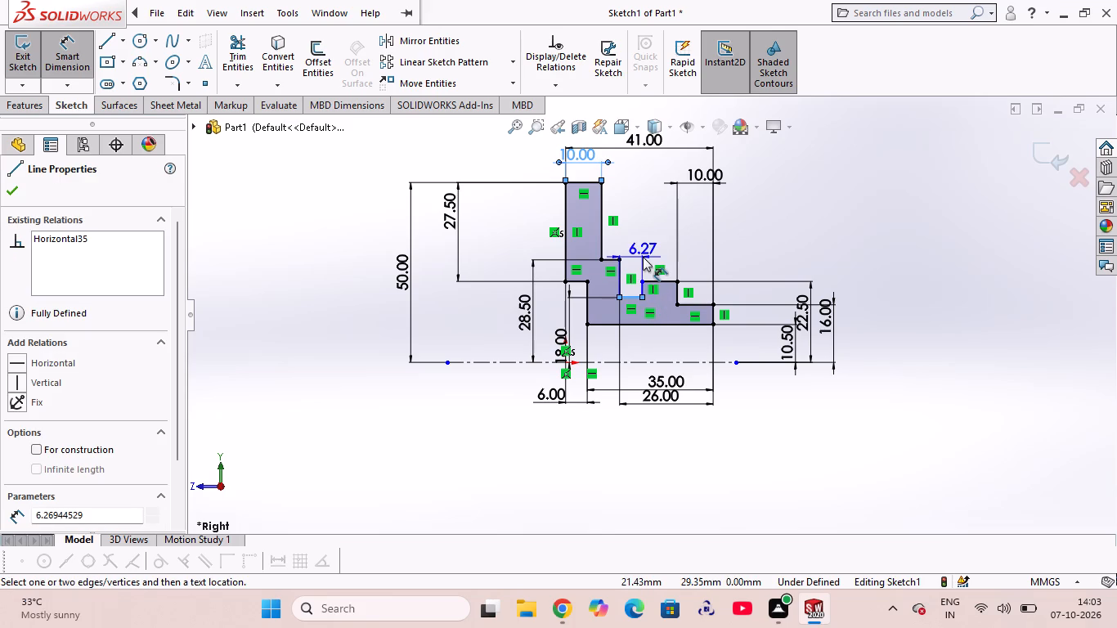
pyautogui.click(639, 235)
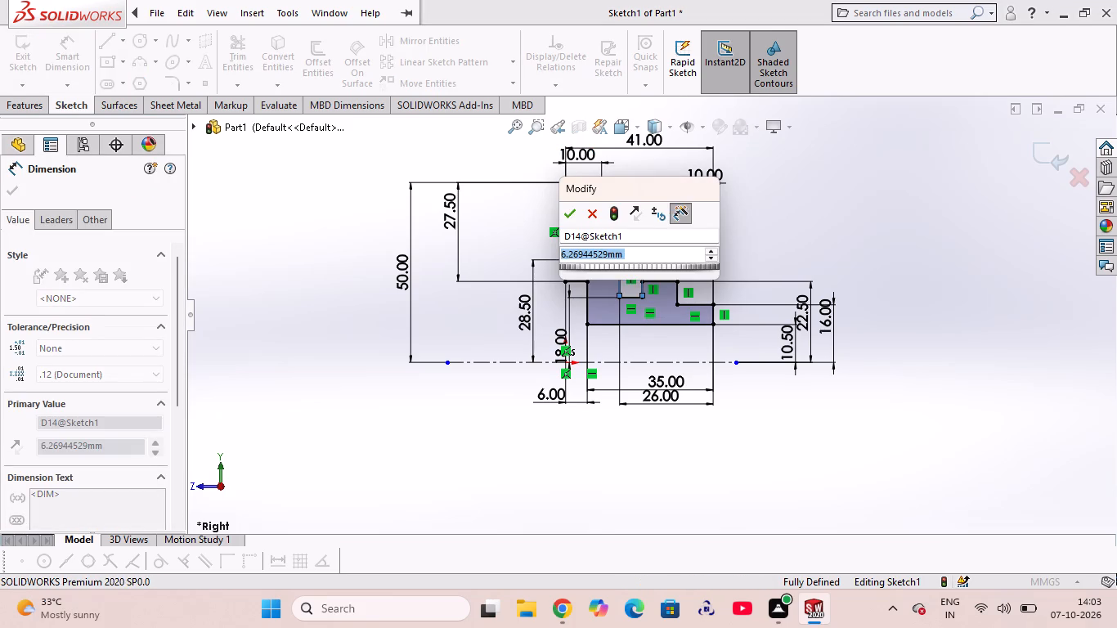
pyautogui.press('6')
pyautogui.press('Return')
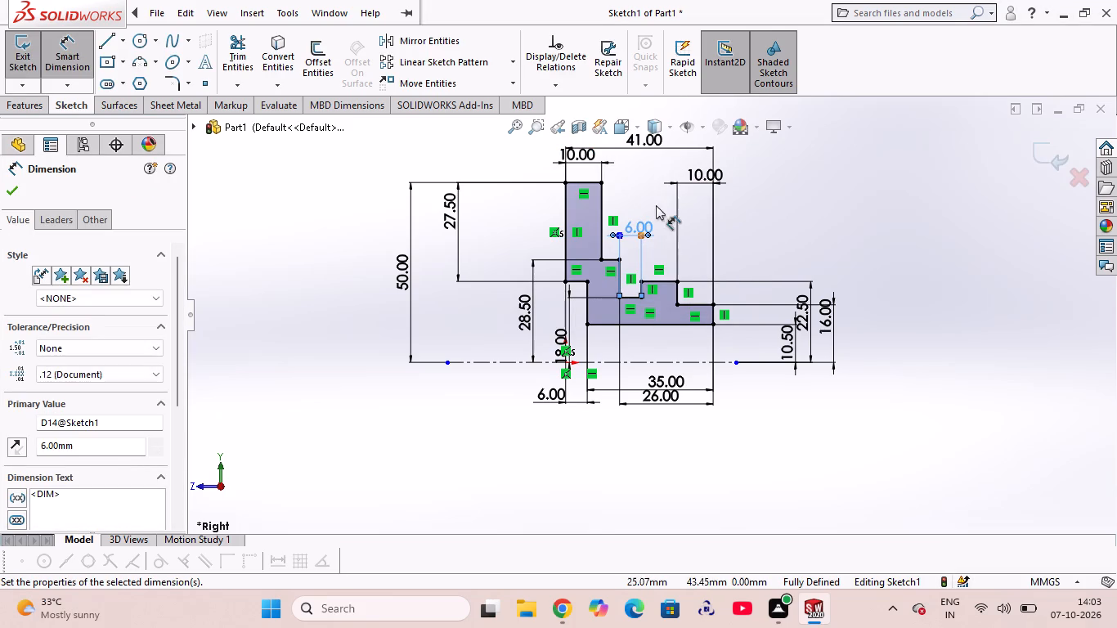
pyautogui.click(644, 204)
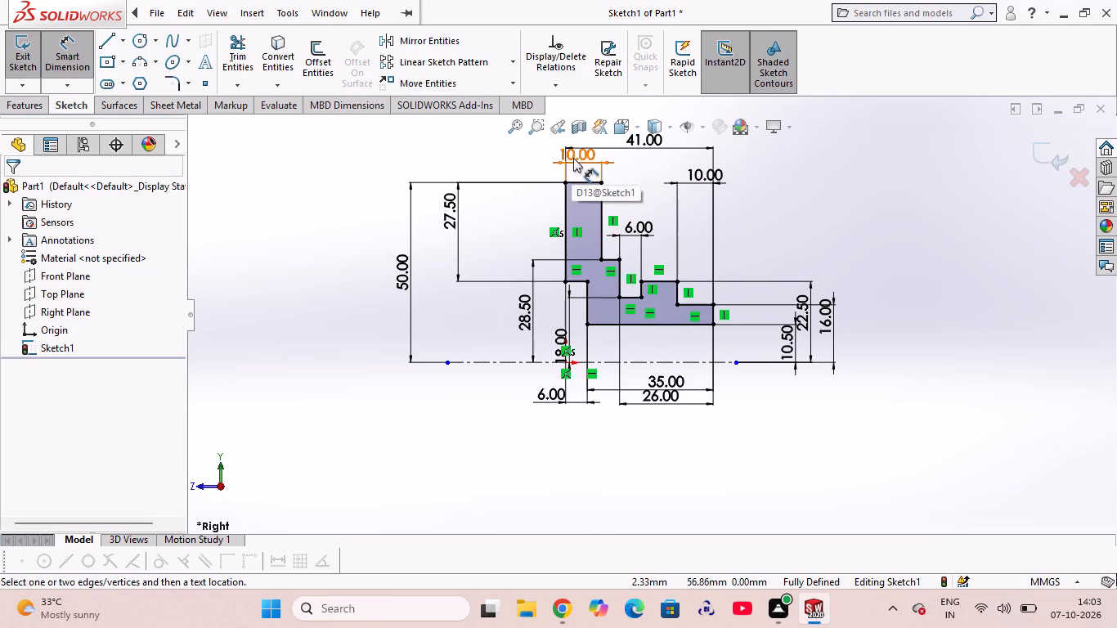
# Set the first flange's top-edge width dimension to 6 mm.
pyautogui.doubleClick(572, 156)
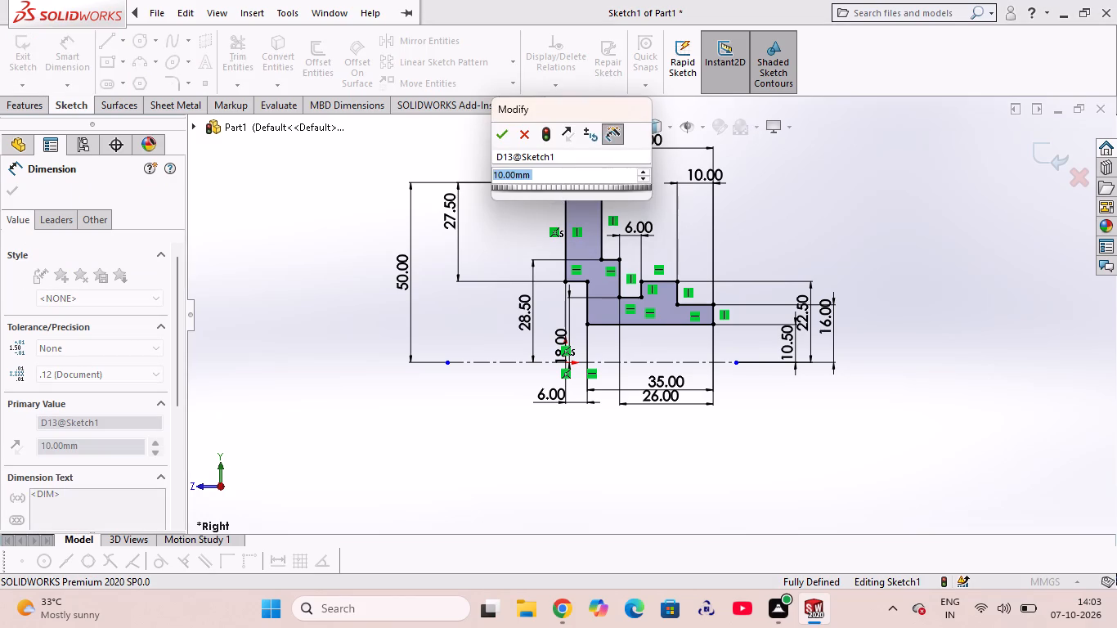
pyautogui.press('6')
pyautogui.press('Return')
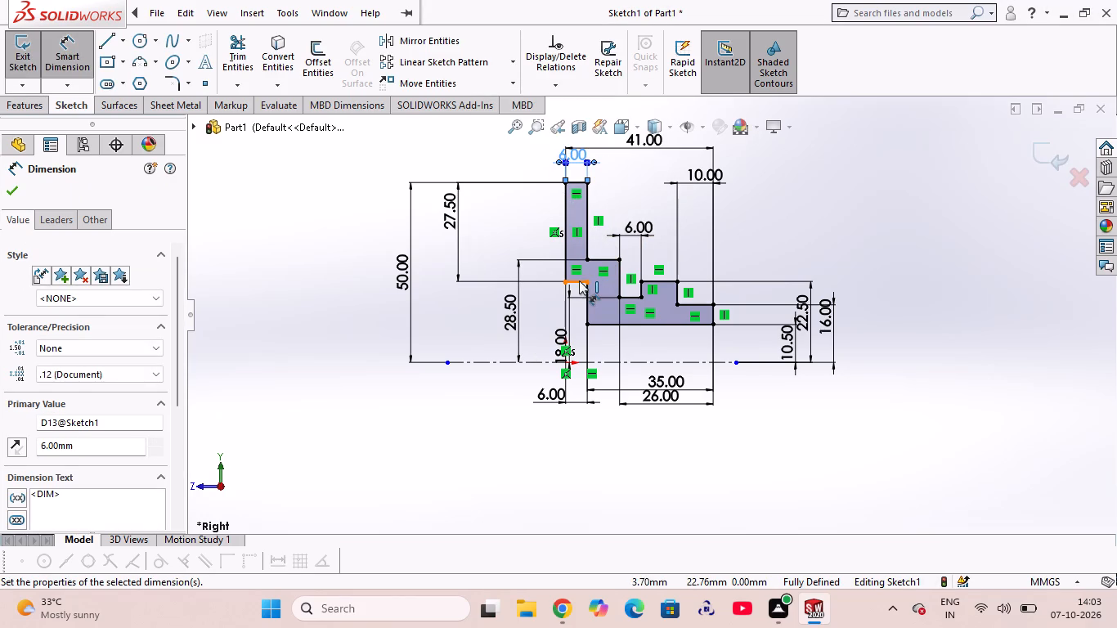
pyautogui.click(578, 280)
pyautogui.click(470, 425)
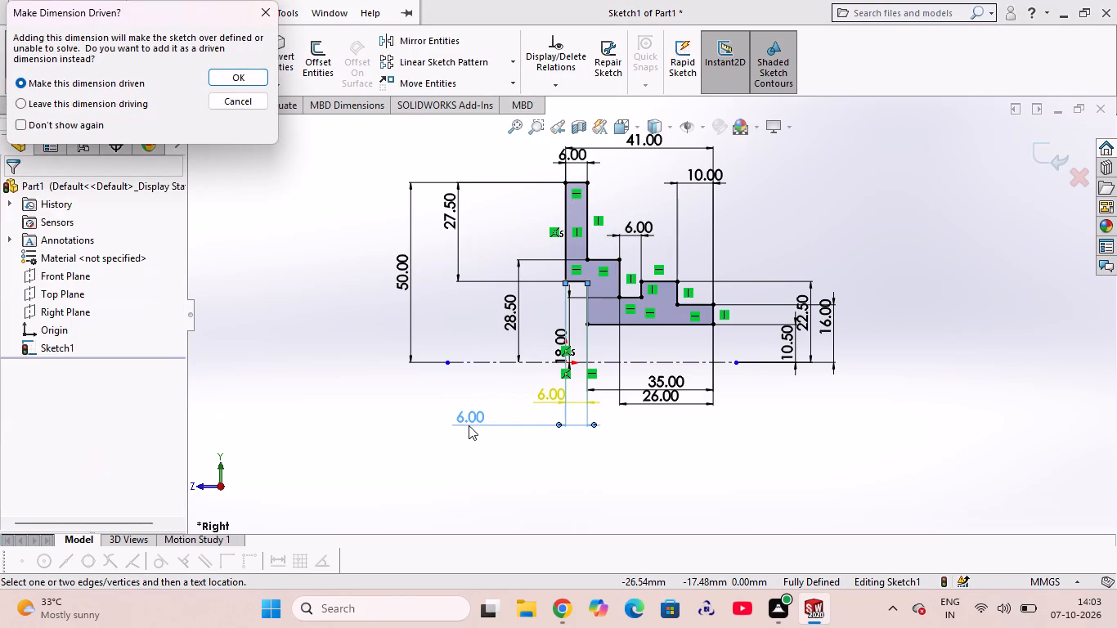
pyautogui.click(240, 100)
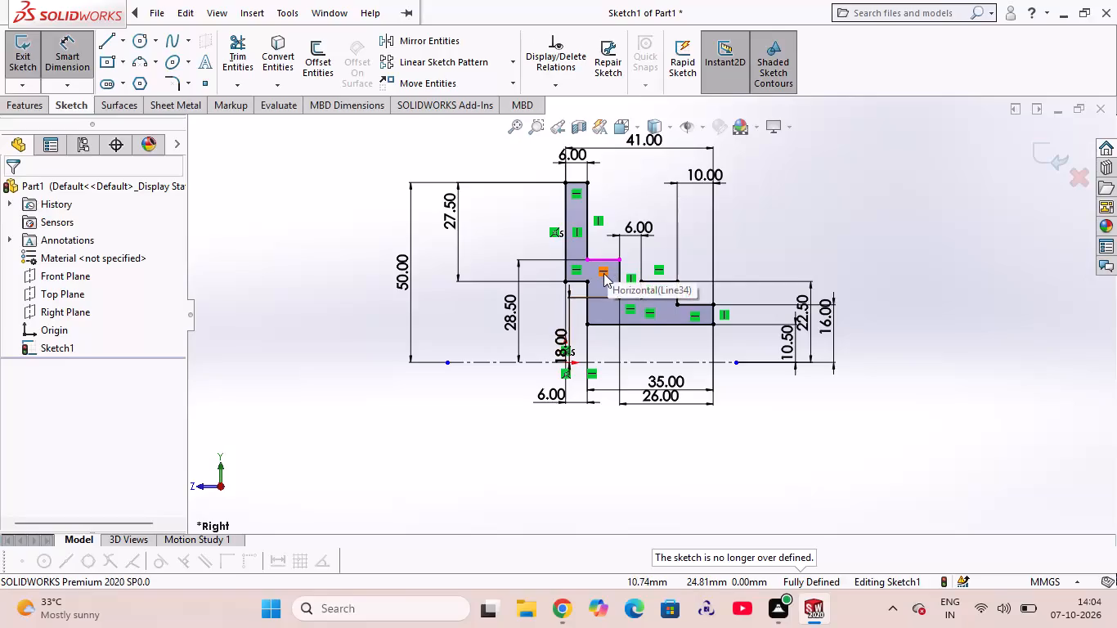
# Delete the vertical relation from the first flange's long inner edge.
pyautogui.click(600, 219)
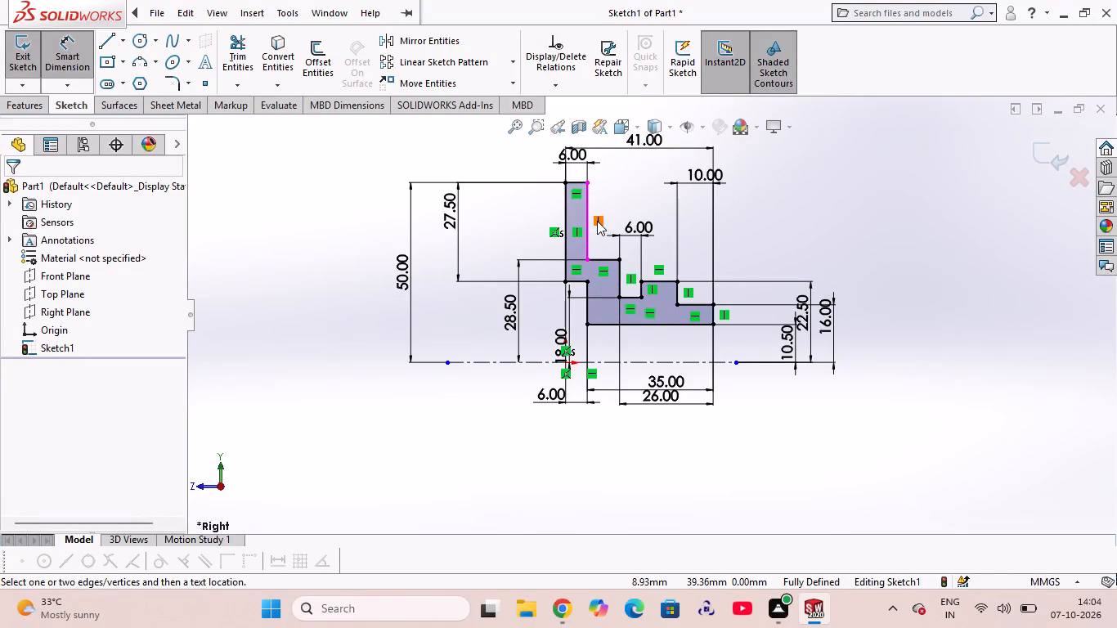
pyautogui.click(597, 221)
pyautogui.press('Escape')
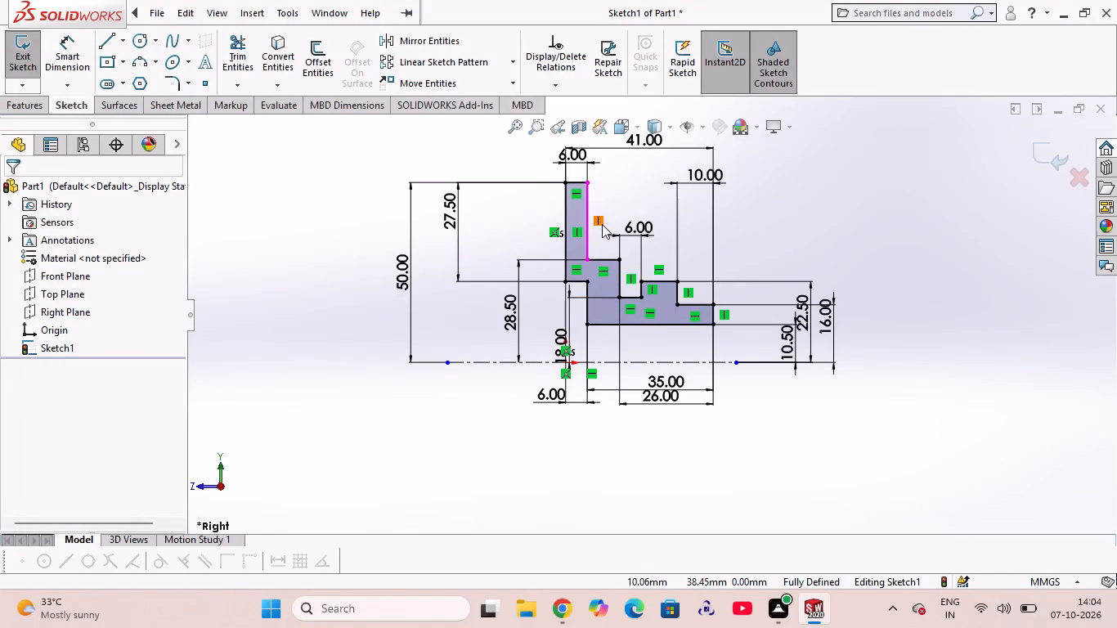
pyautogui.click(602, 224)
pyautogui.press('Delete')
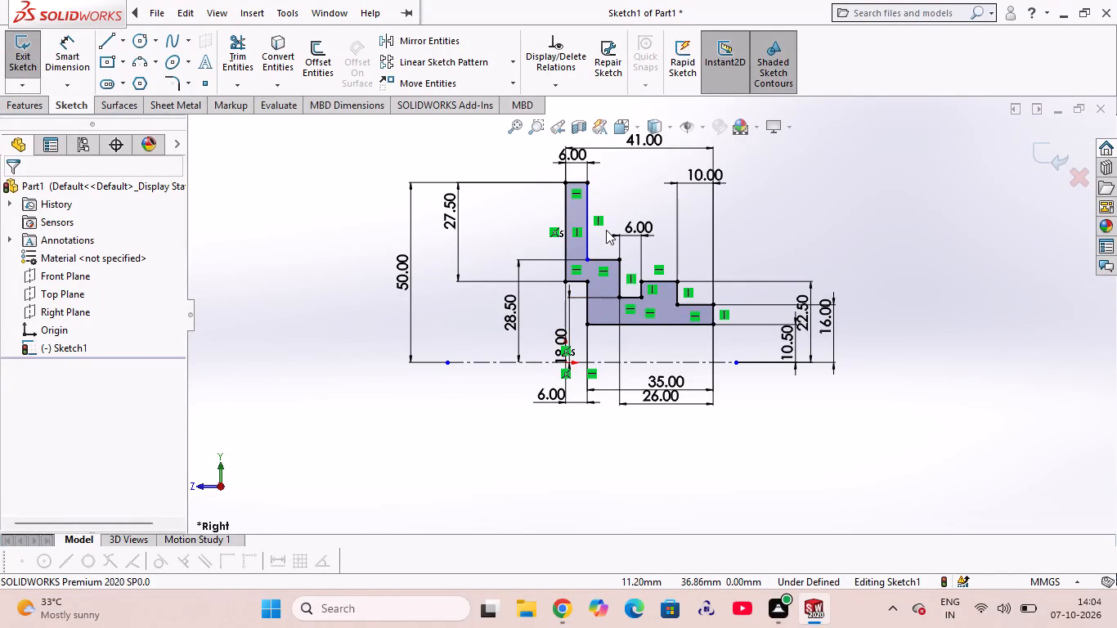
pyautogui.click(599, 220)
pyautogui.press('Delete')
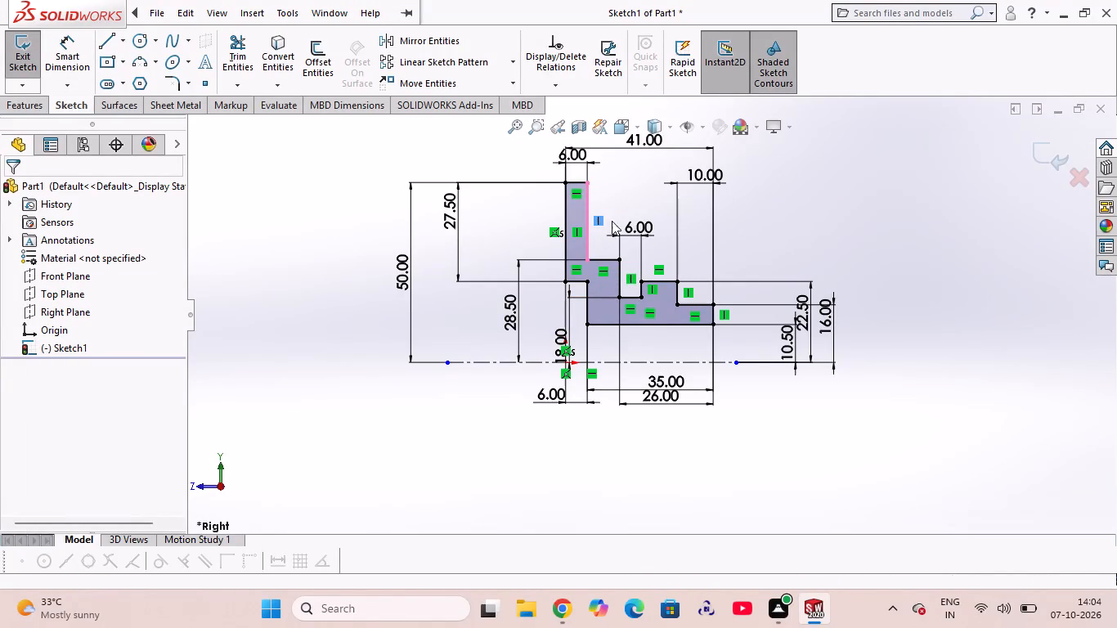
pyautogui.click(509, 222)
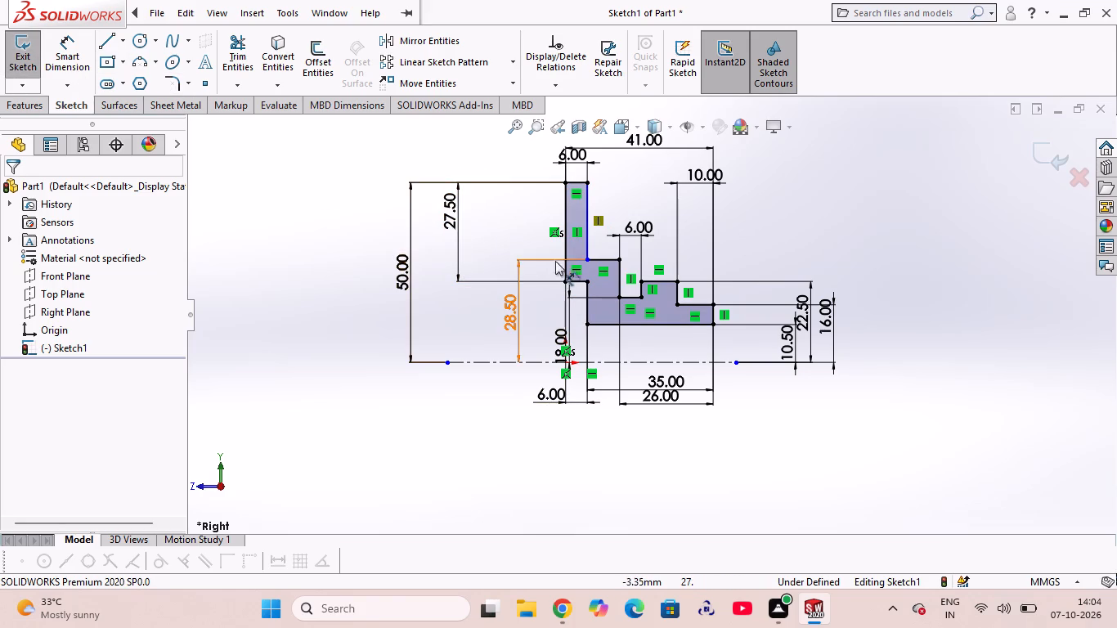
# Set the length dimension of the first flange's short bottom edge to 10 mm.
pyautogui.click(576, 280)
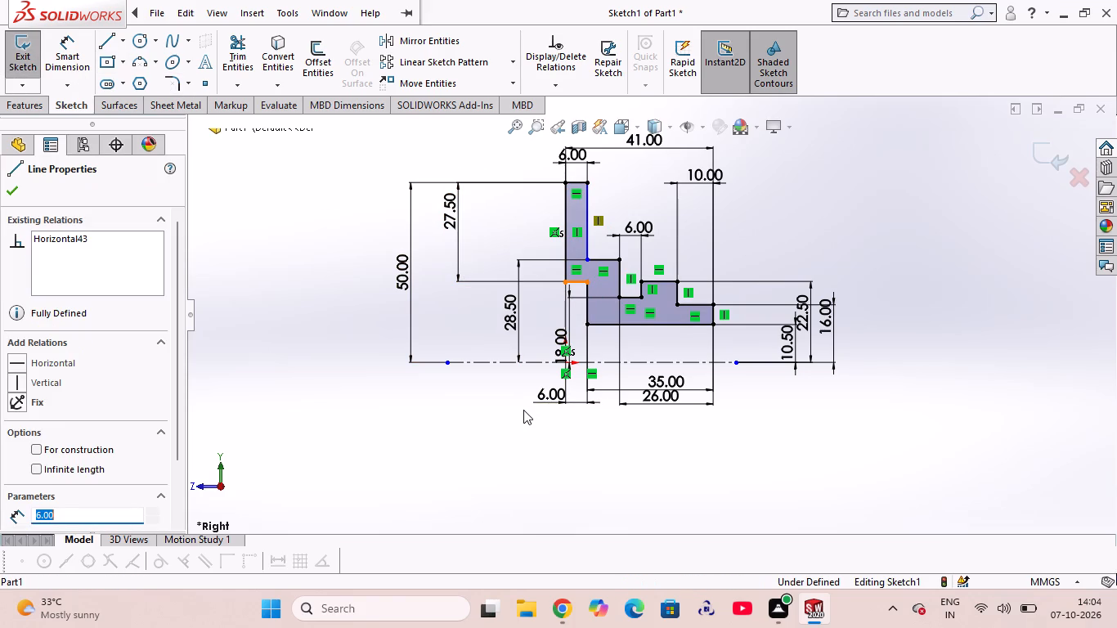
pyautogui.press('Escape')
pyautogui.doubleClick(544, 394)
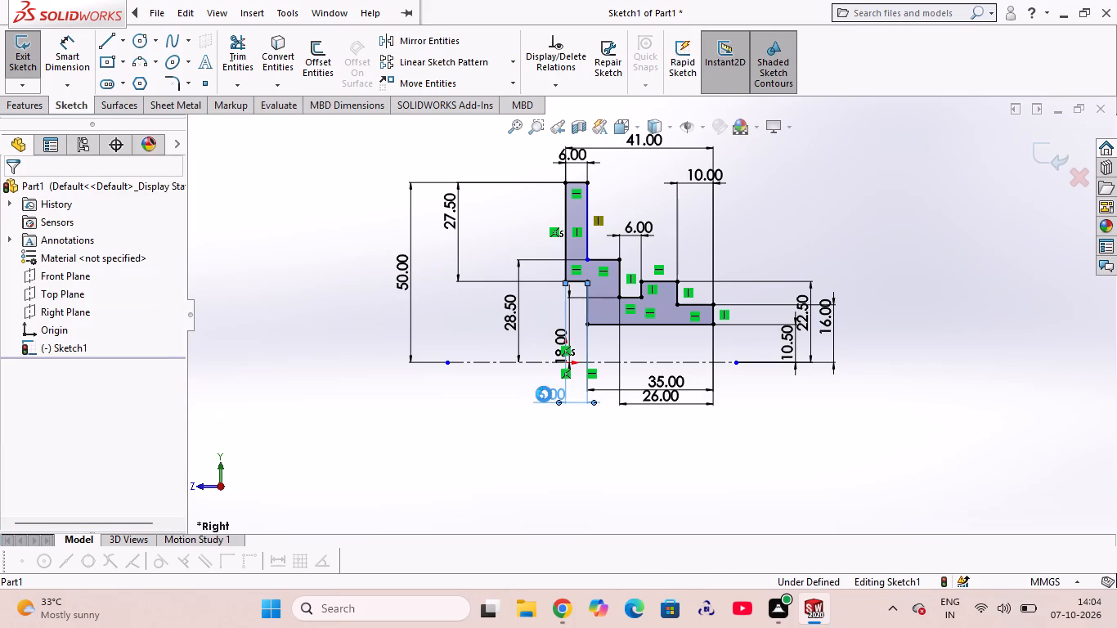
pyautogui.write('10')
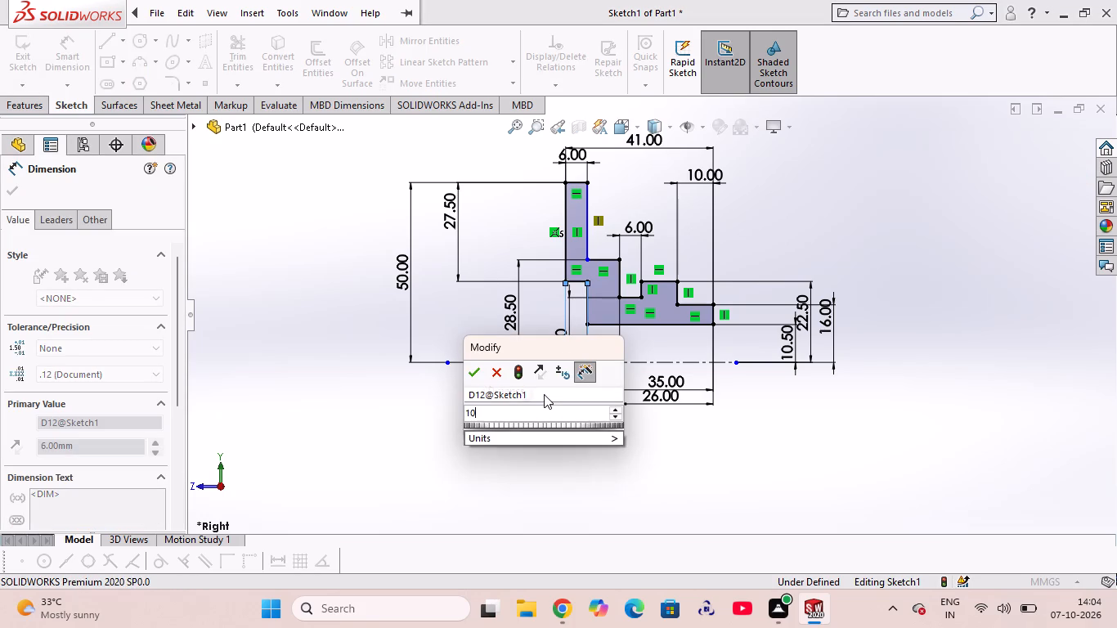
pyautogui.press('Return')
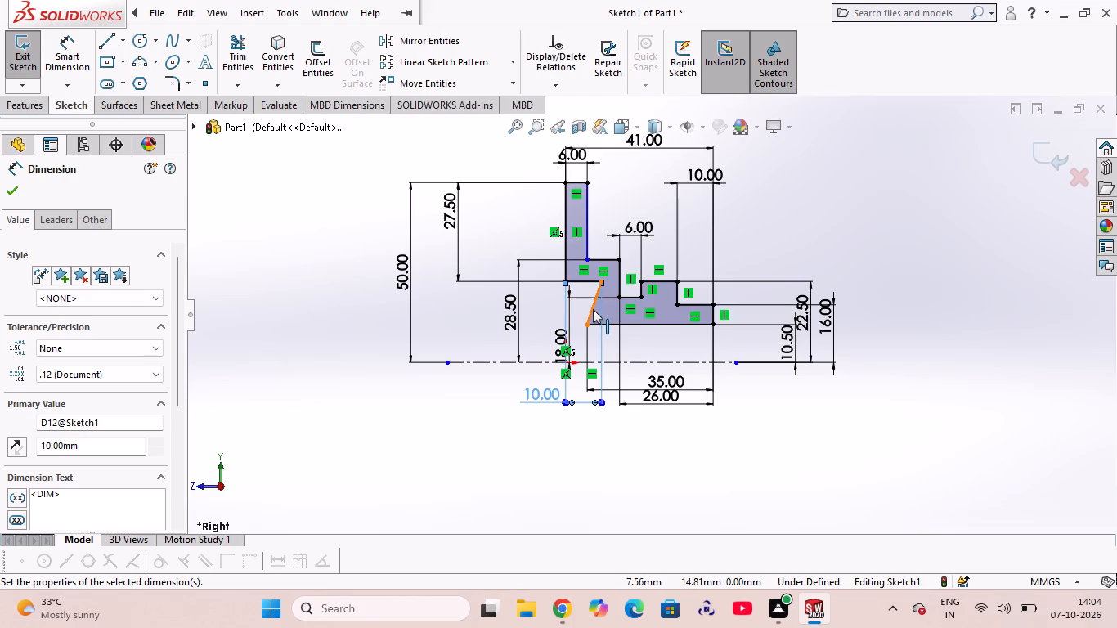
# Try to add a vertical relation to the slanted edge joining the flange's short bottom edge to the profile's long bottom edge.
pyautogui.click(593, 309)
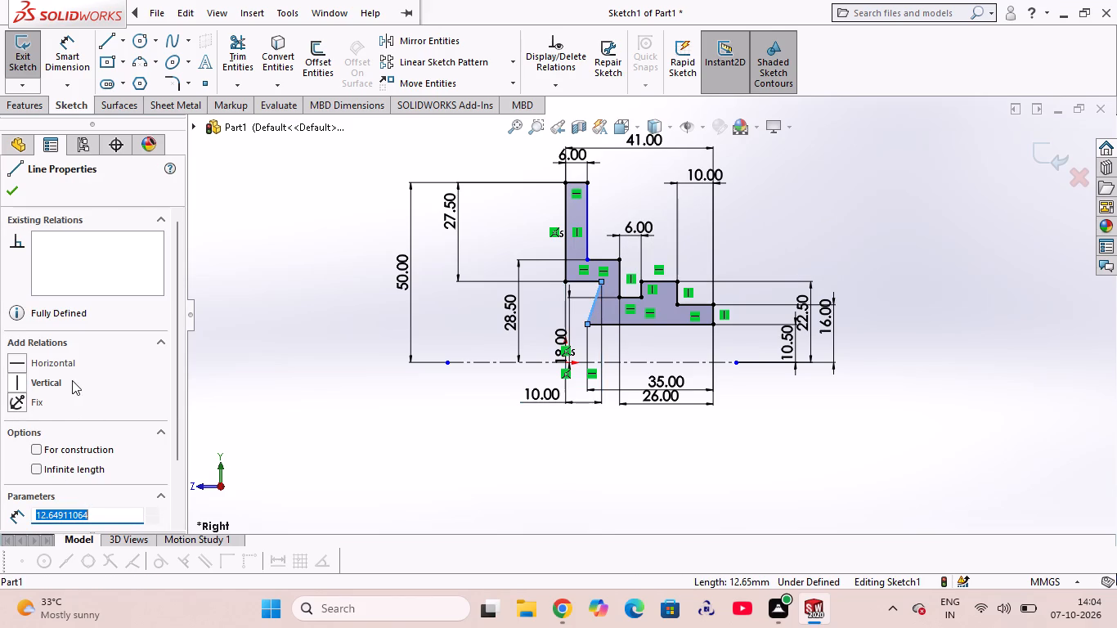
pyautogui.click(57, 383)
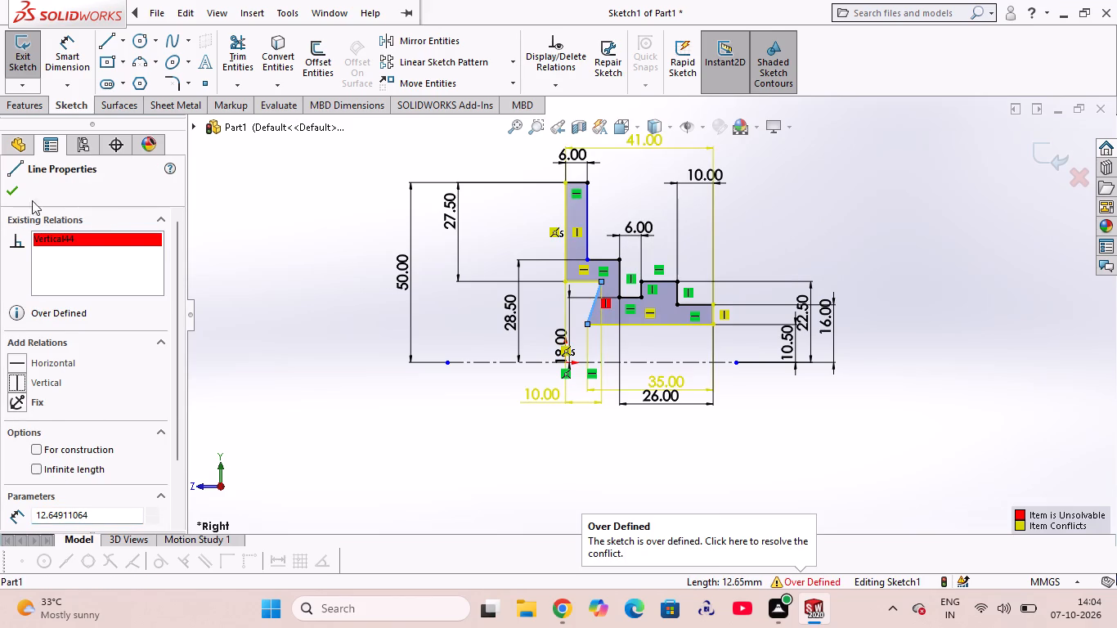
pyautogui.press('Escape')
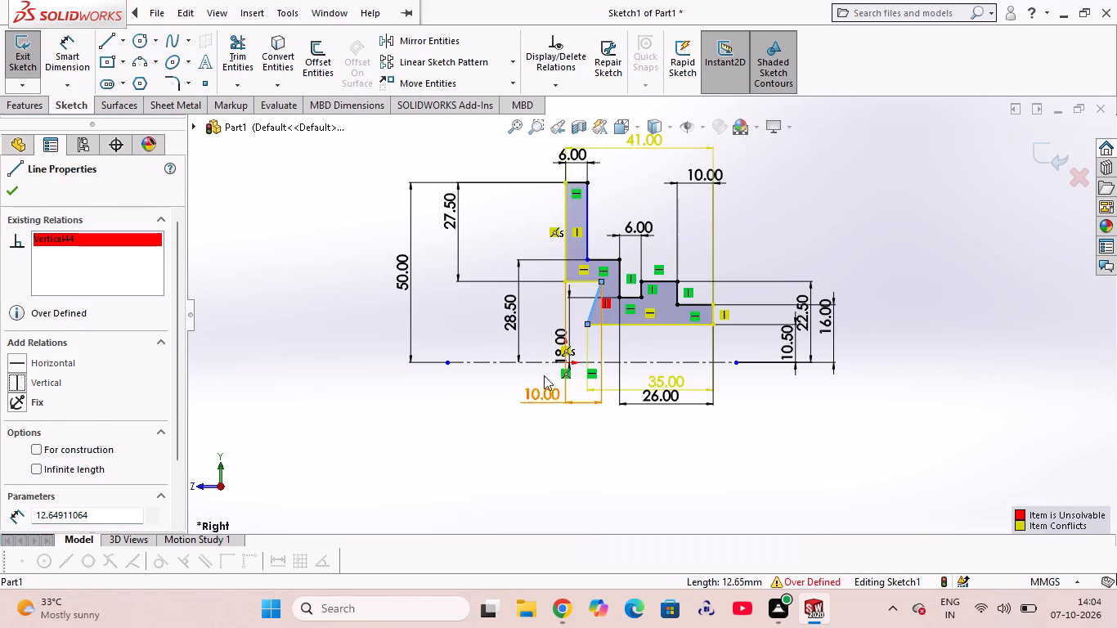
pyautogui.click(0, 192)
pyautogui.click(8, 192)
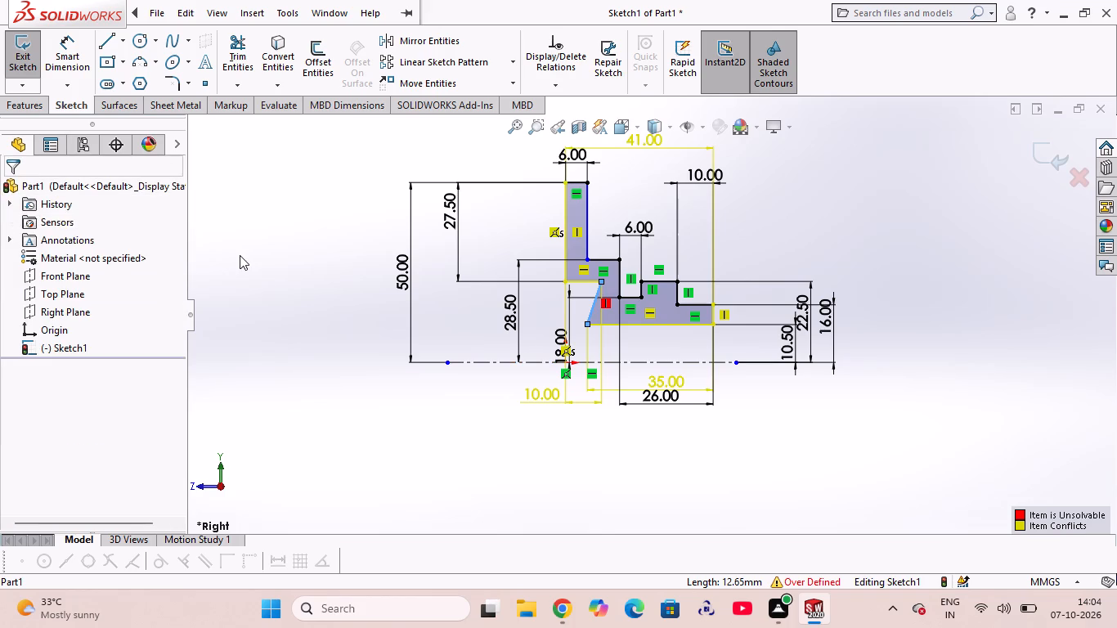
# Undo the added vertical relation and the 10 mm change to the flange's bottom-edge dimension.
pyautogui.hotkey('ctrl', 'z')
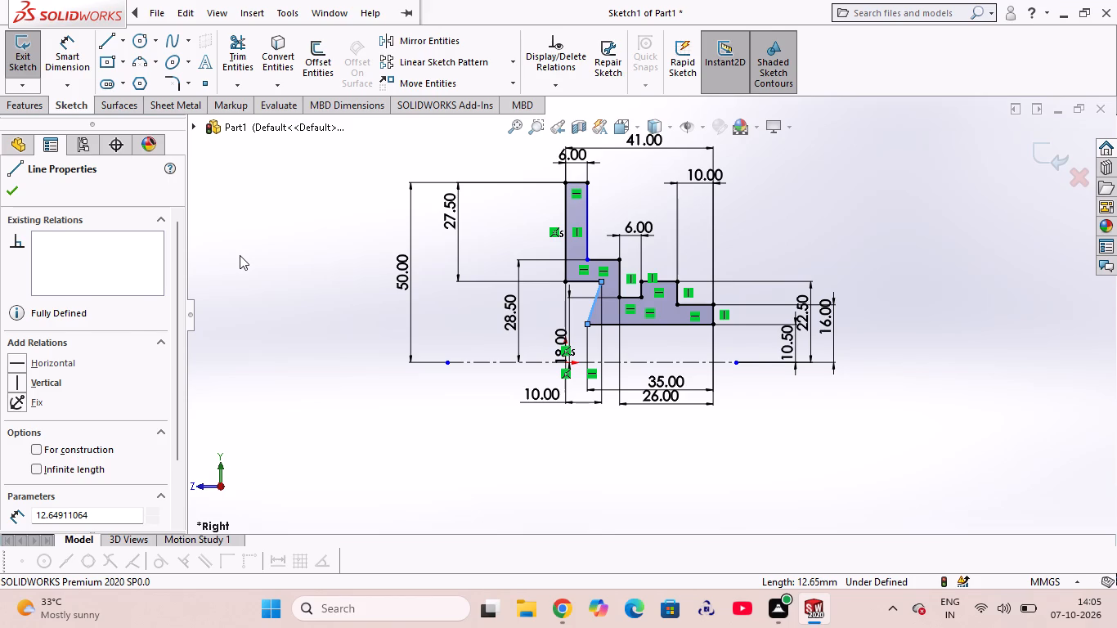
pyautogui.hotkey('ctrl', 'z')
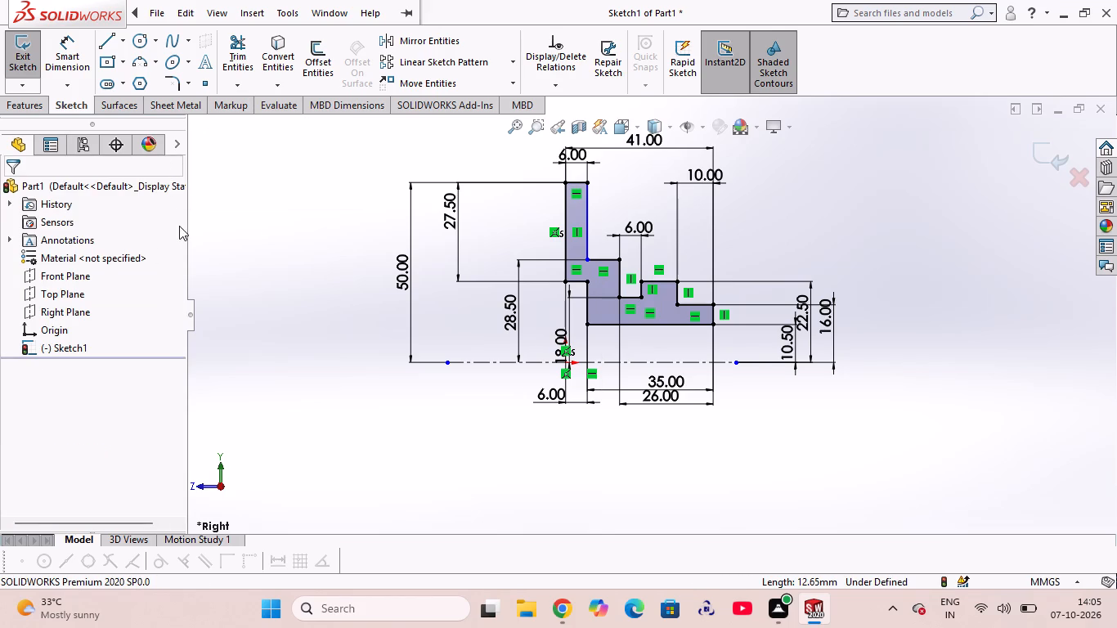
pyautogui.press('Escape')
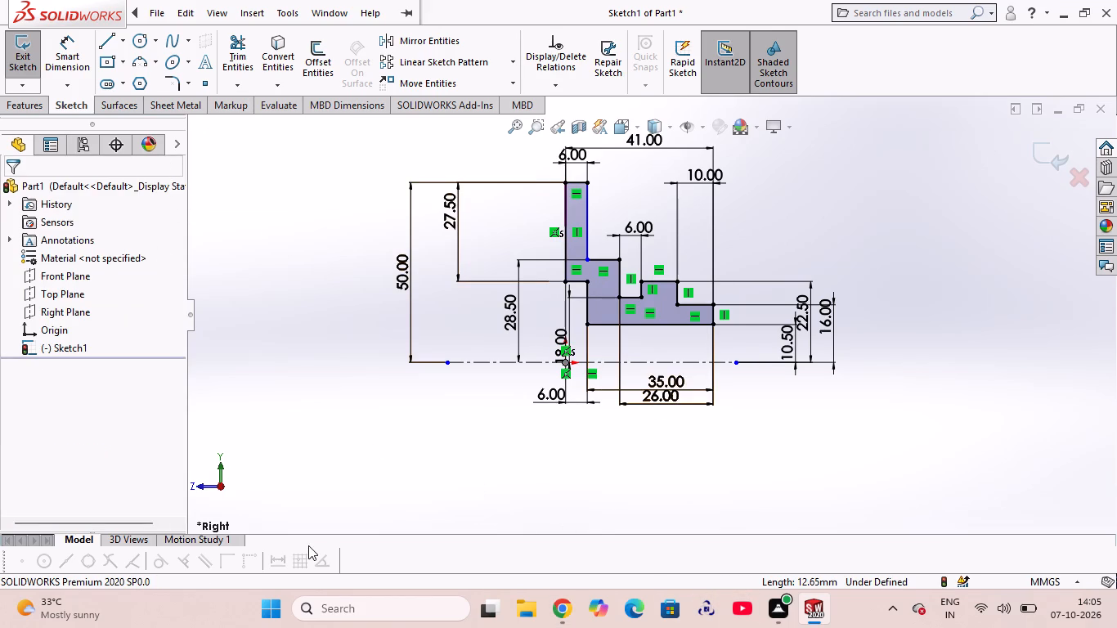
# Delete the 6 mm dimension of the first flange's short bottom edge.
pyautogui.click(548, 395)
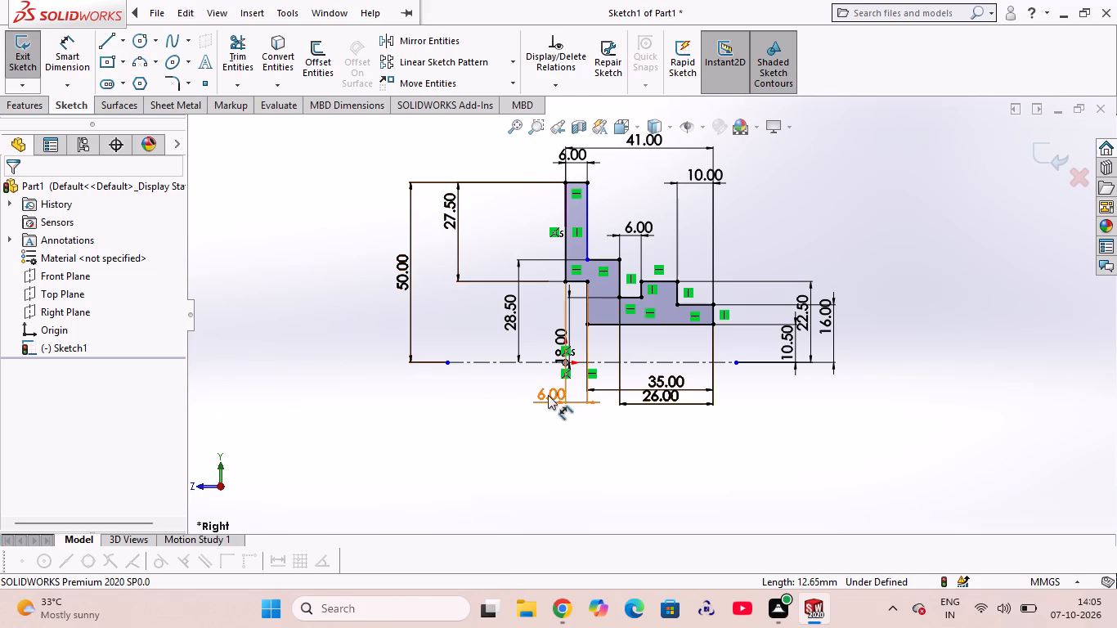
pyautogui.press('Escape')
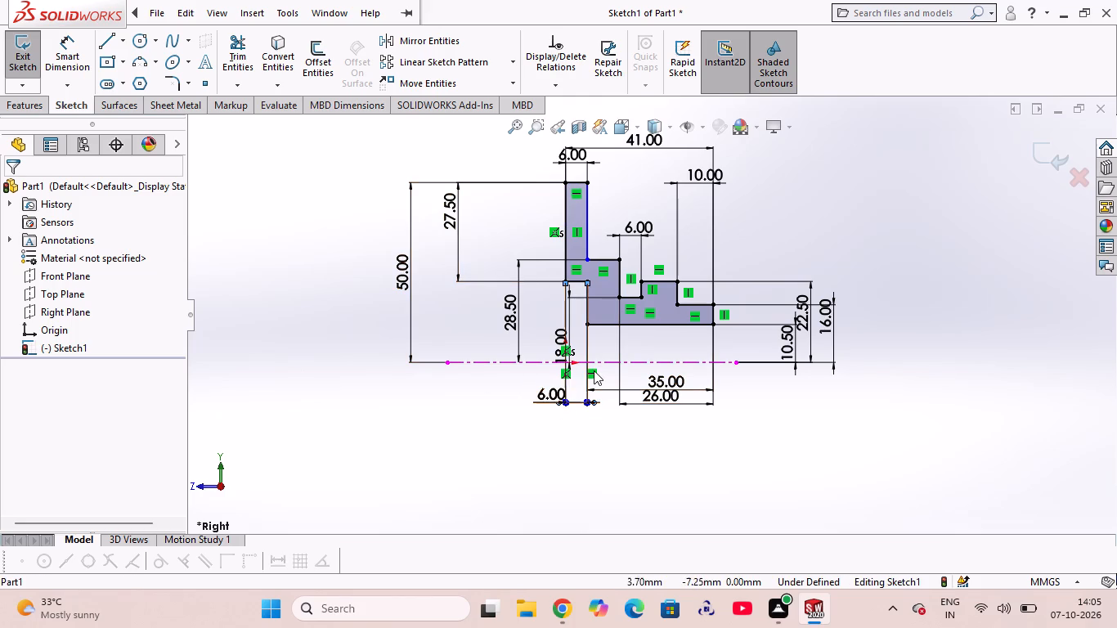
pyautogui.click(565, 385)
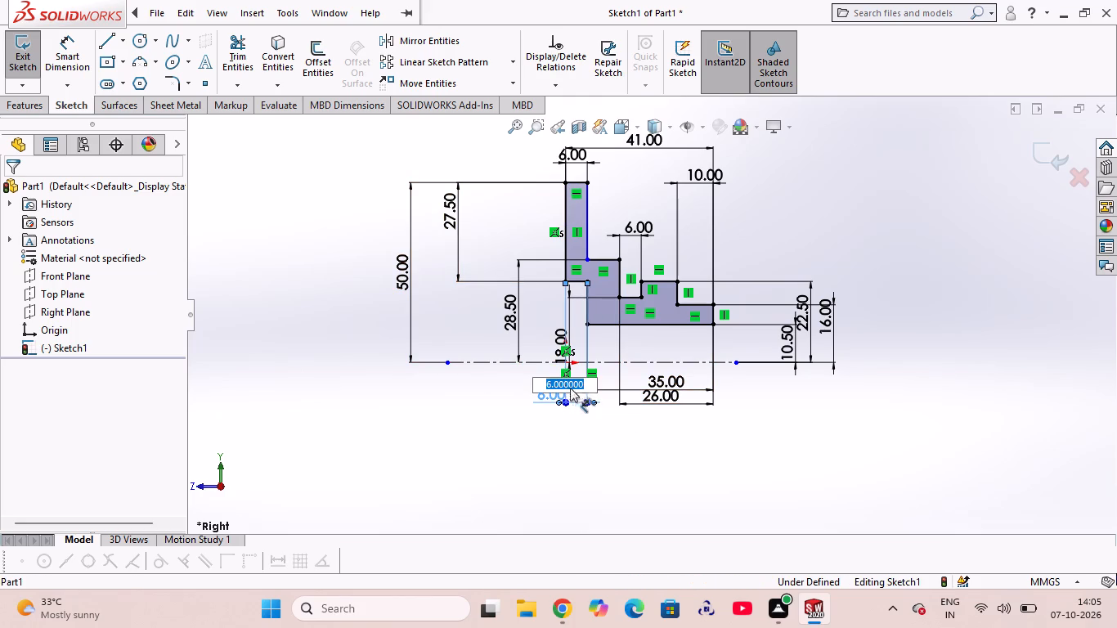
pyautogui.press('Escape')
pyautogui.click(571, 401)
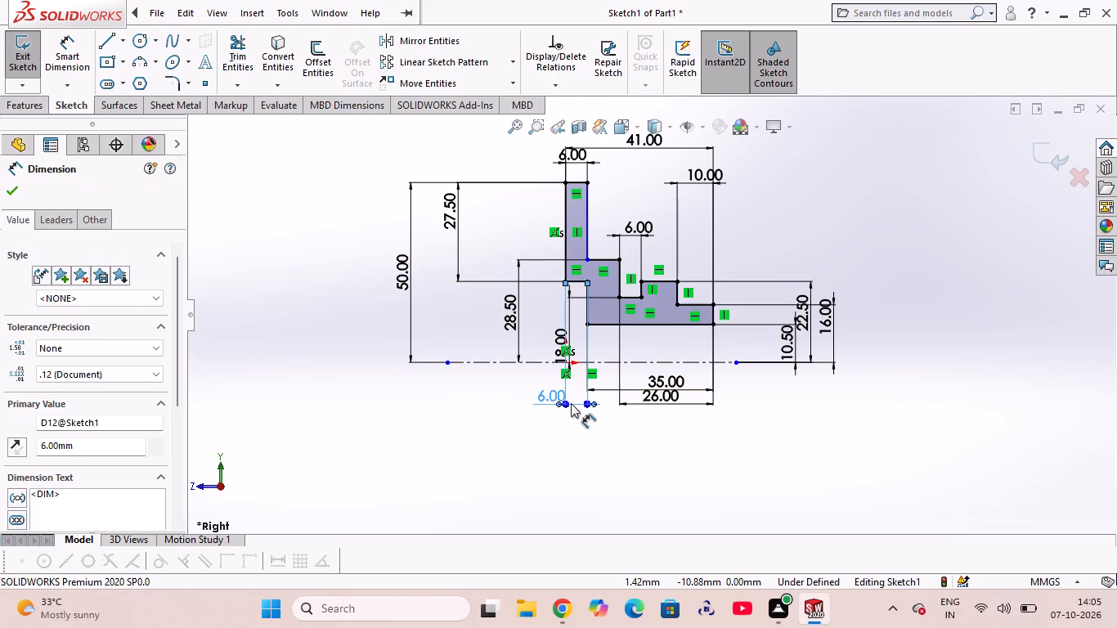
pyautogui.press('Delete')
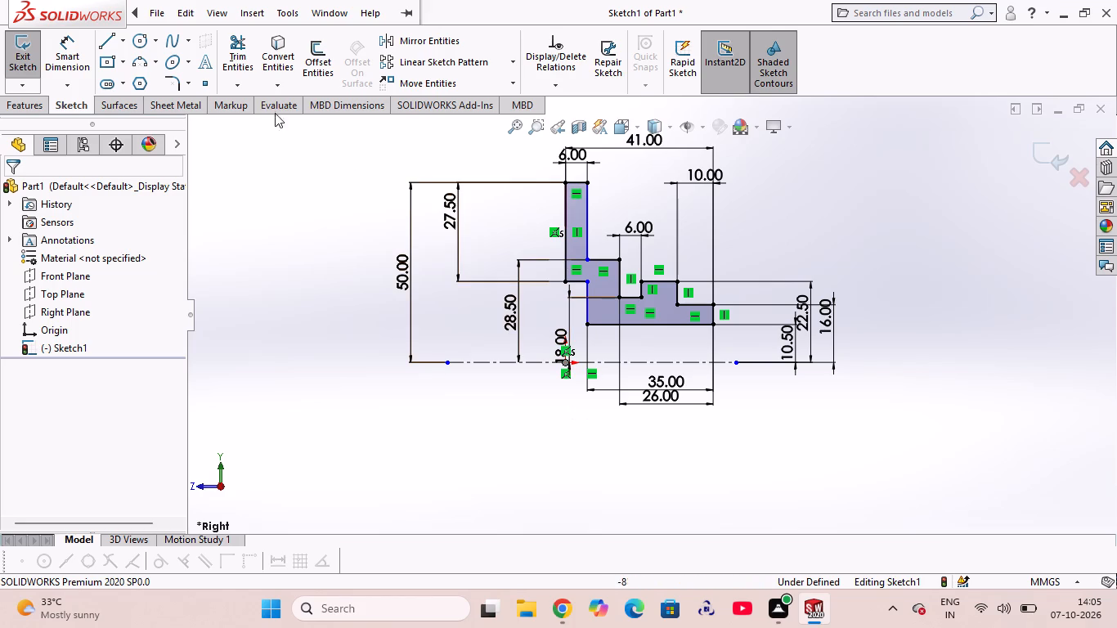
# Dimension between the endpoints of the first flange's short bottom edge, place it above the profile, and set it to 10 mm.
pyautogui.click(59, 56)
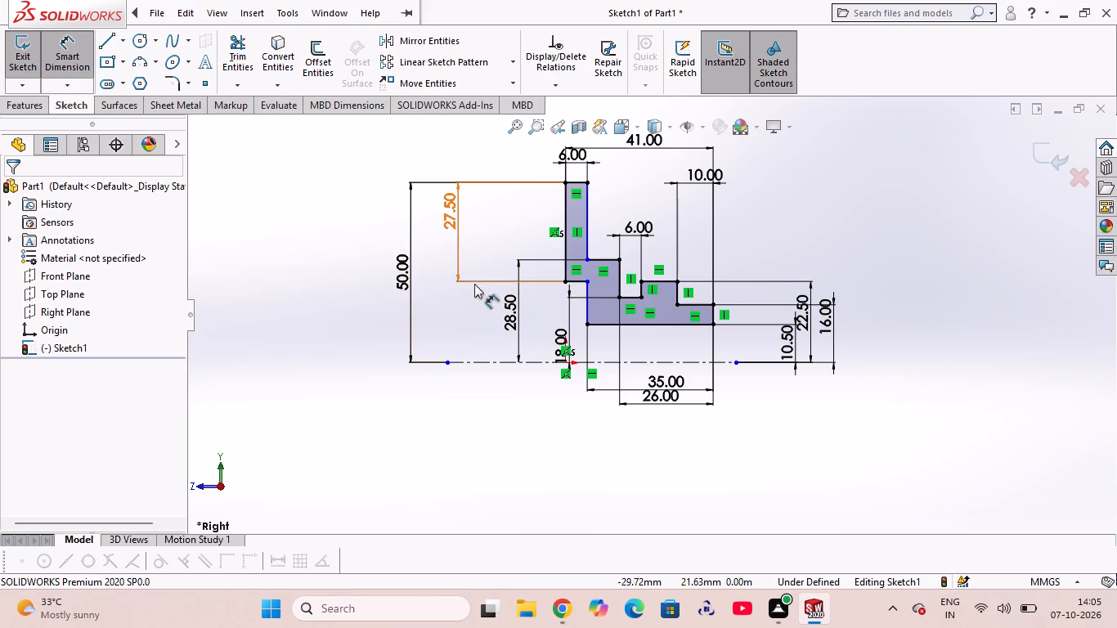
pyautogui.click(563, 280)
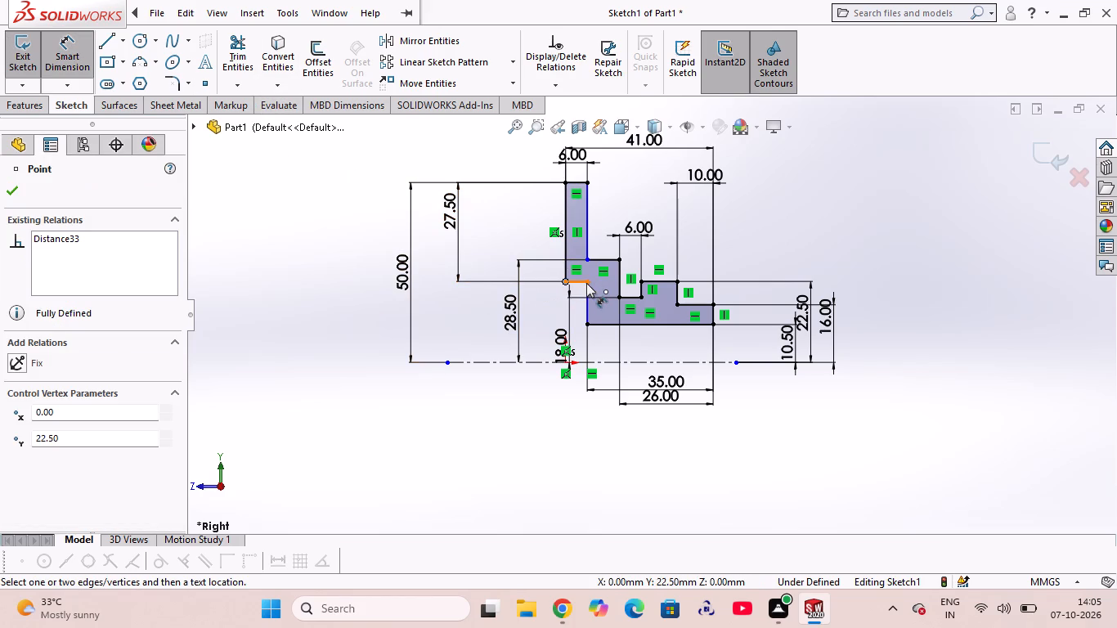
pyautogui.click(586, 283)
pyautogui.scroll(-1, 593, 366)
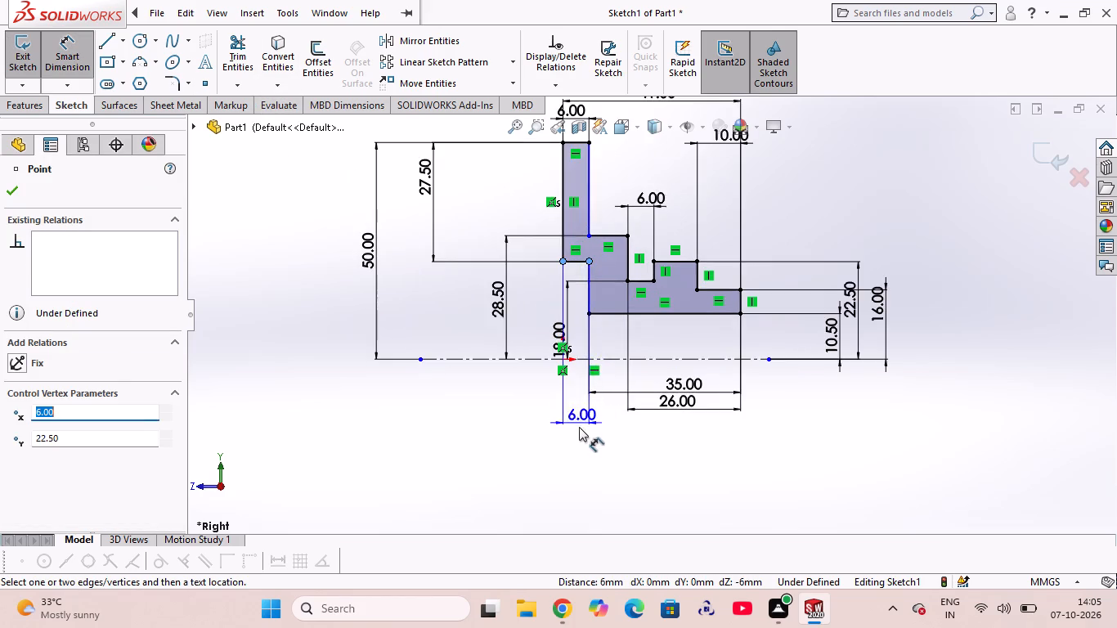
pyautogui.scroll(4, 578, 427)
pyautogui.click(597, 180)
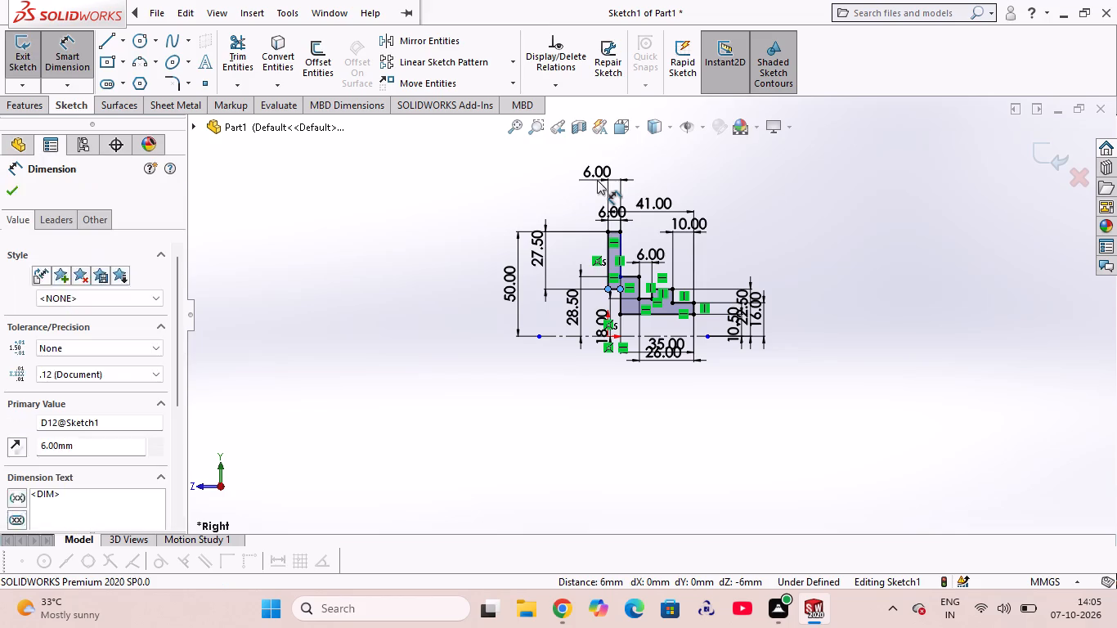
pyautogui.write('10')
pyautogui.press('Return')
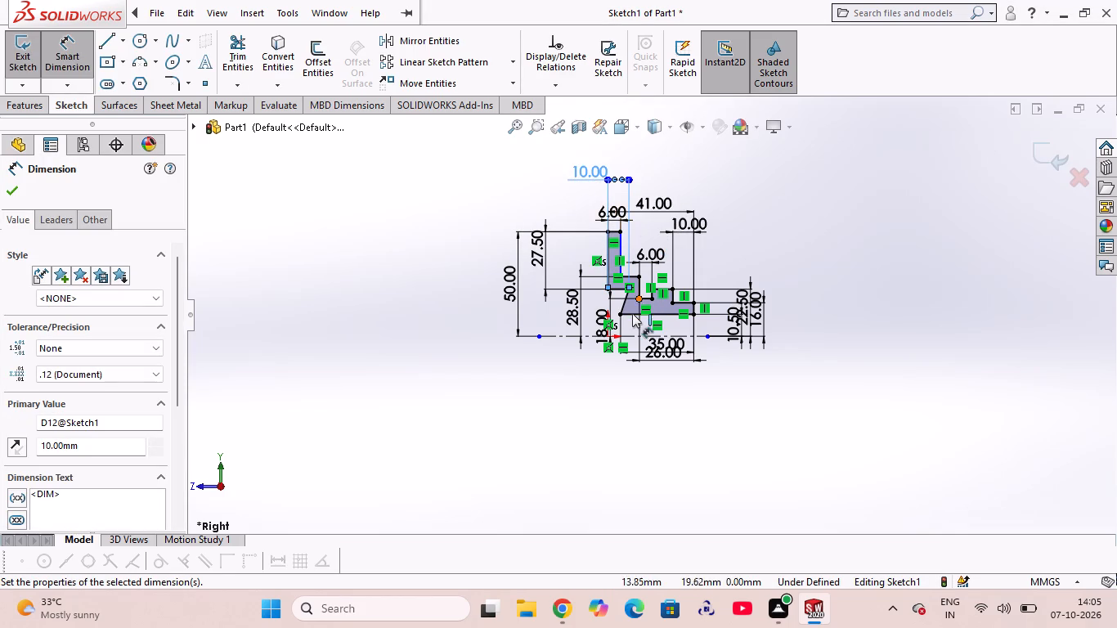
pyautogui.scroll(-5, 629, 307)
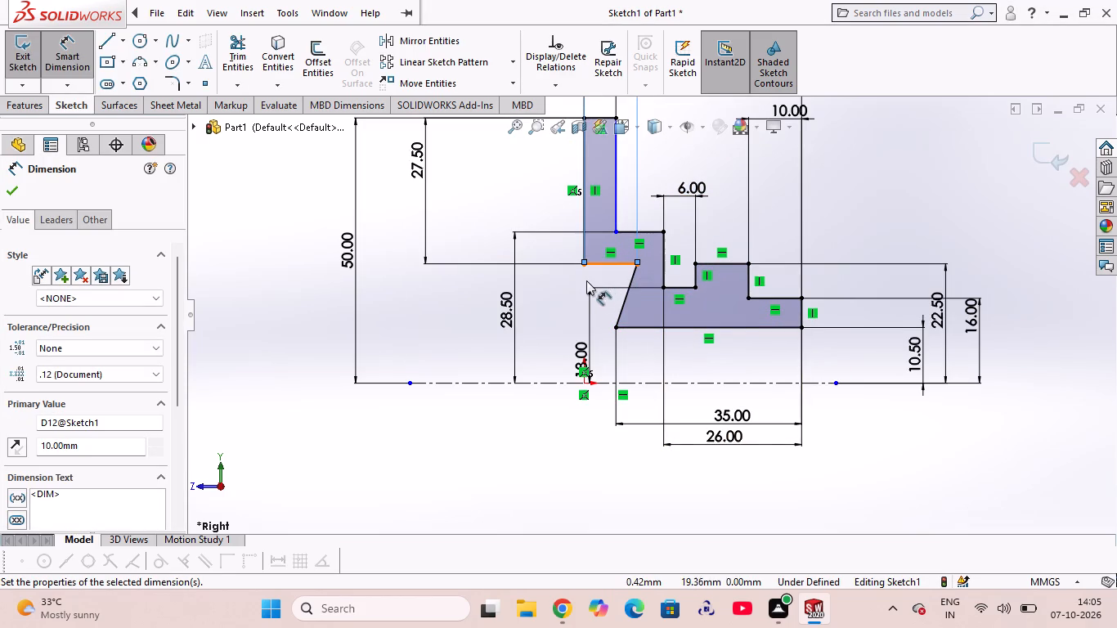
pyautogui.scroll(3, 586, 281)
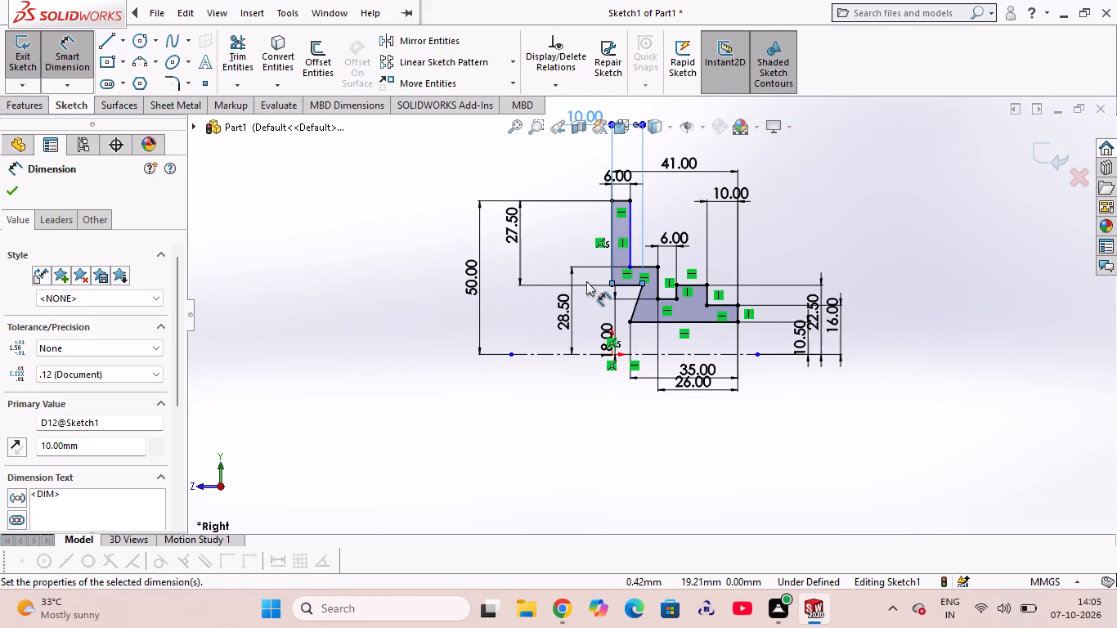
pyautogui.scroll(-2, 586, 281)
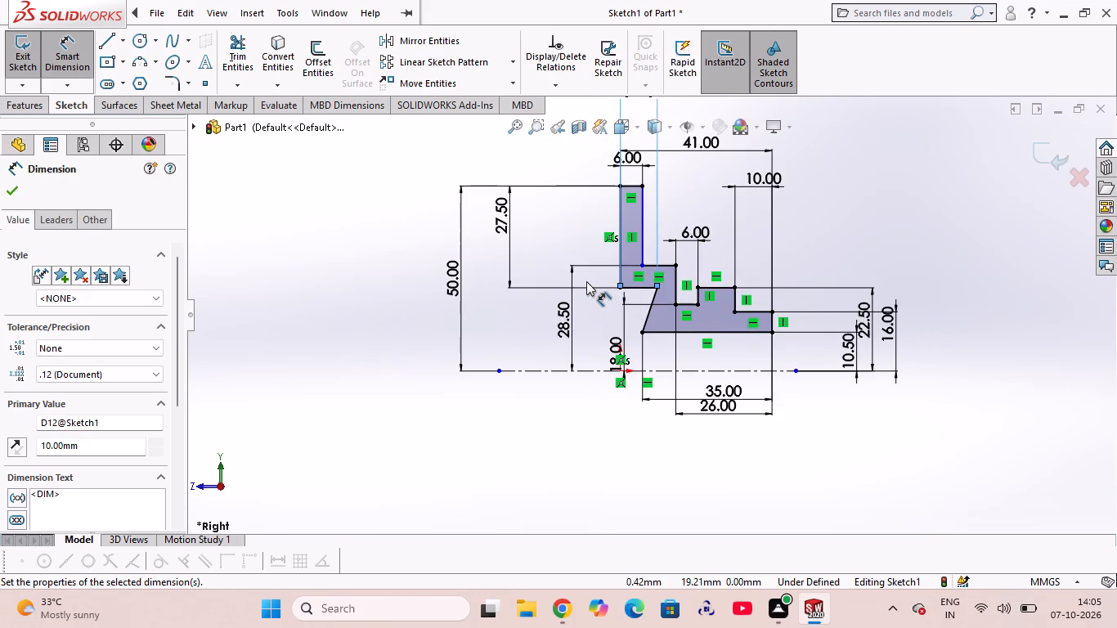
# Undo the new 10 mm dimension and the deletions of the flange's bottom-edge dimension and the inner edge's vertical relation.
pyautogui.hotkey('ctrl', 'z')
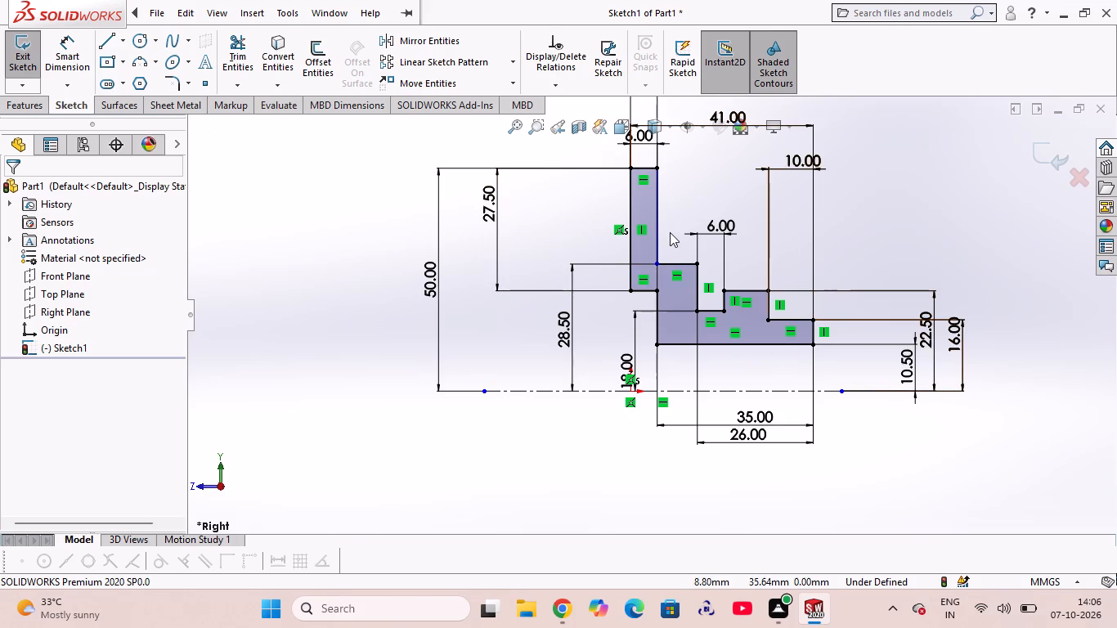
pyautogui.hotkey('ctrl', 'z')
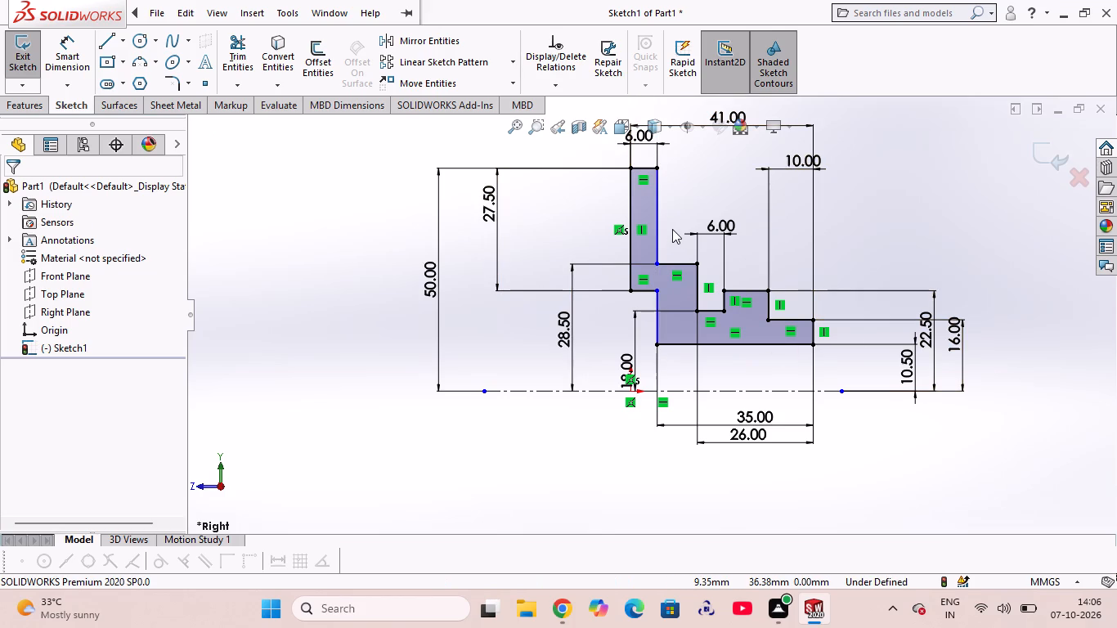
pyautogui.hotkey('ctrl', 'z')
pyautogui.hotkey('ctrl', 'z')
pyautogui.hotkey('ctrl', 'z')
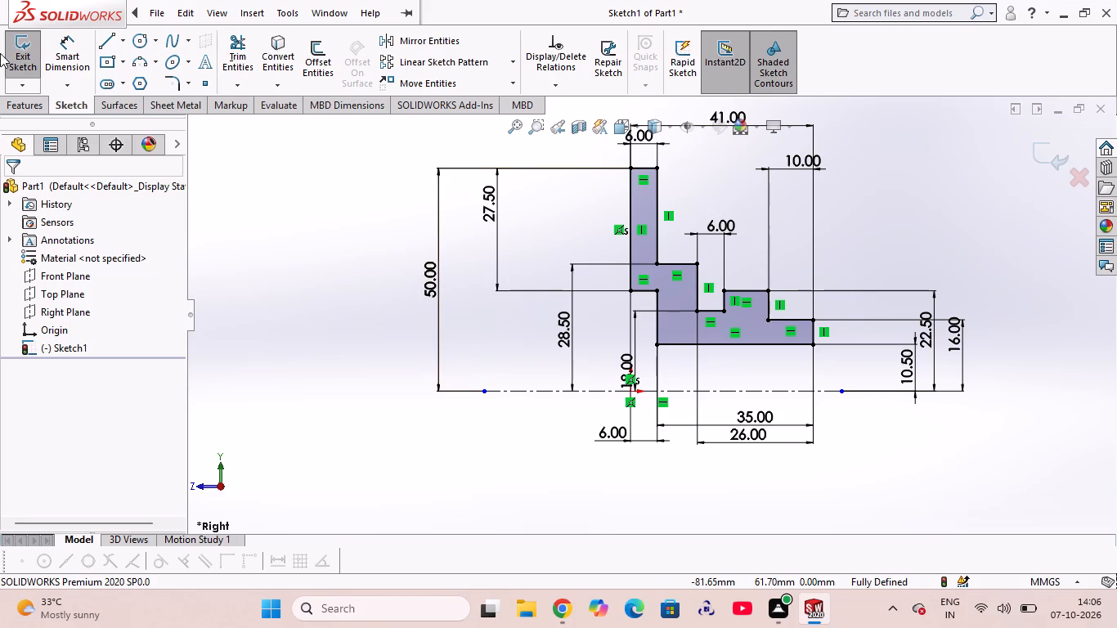
# Exit the stepped flange profile sketch.
pyautogui.click(21, 57)
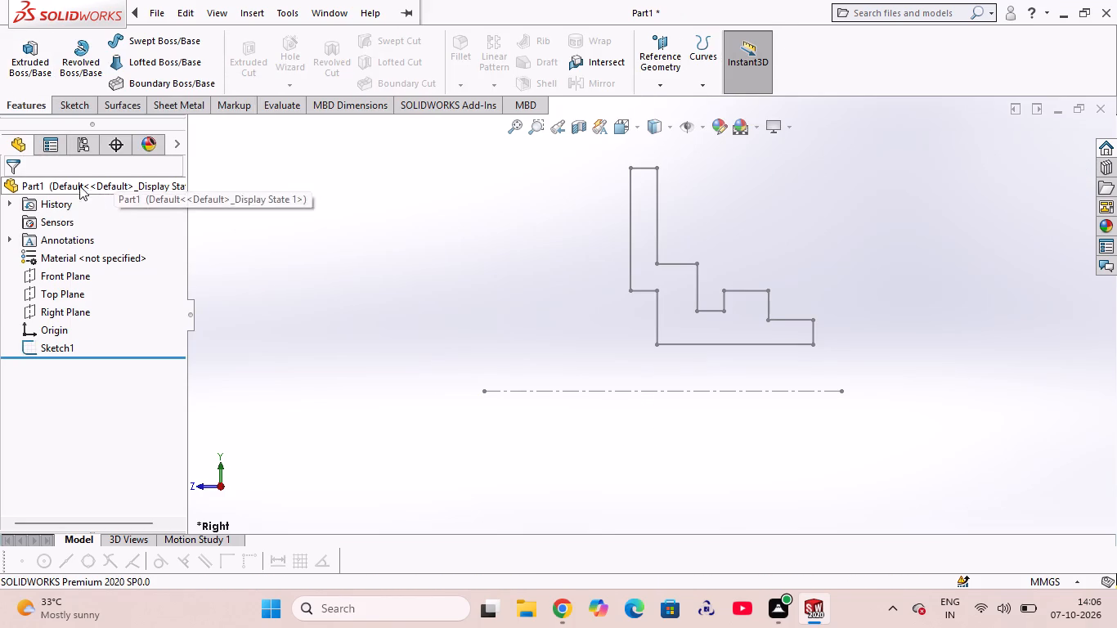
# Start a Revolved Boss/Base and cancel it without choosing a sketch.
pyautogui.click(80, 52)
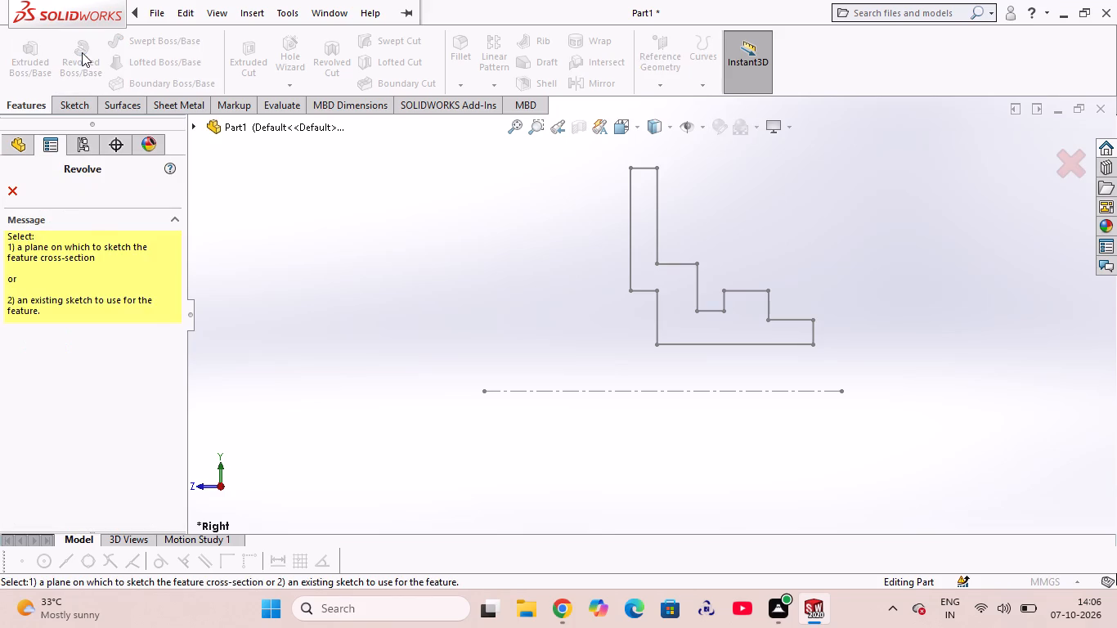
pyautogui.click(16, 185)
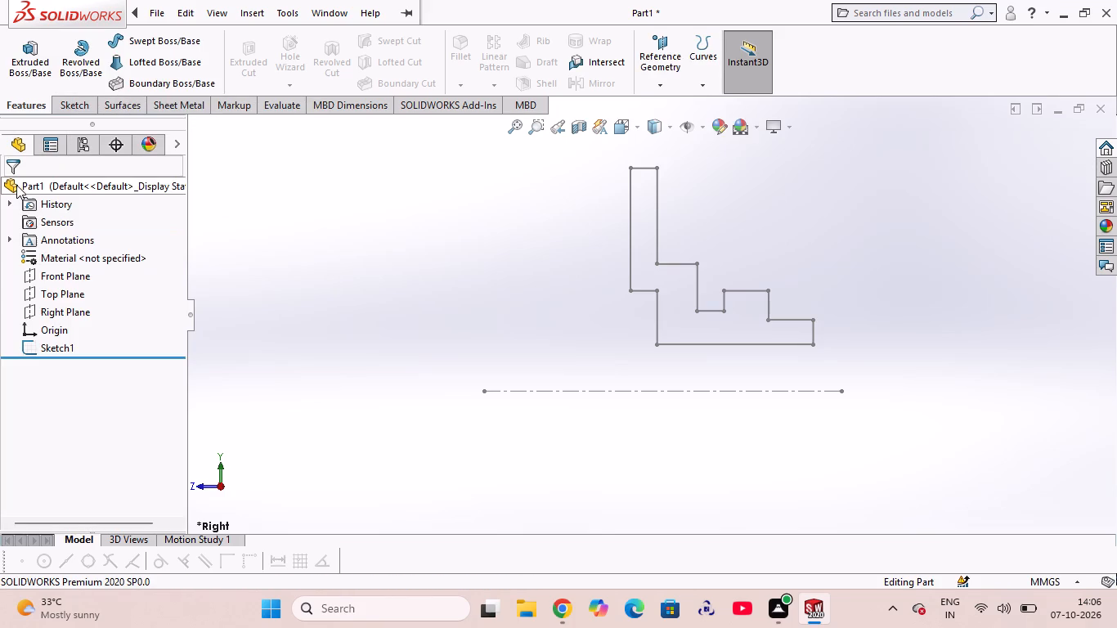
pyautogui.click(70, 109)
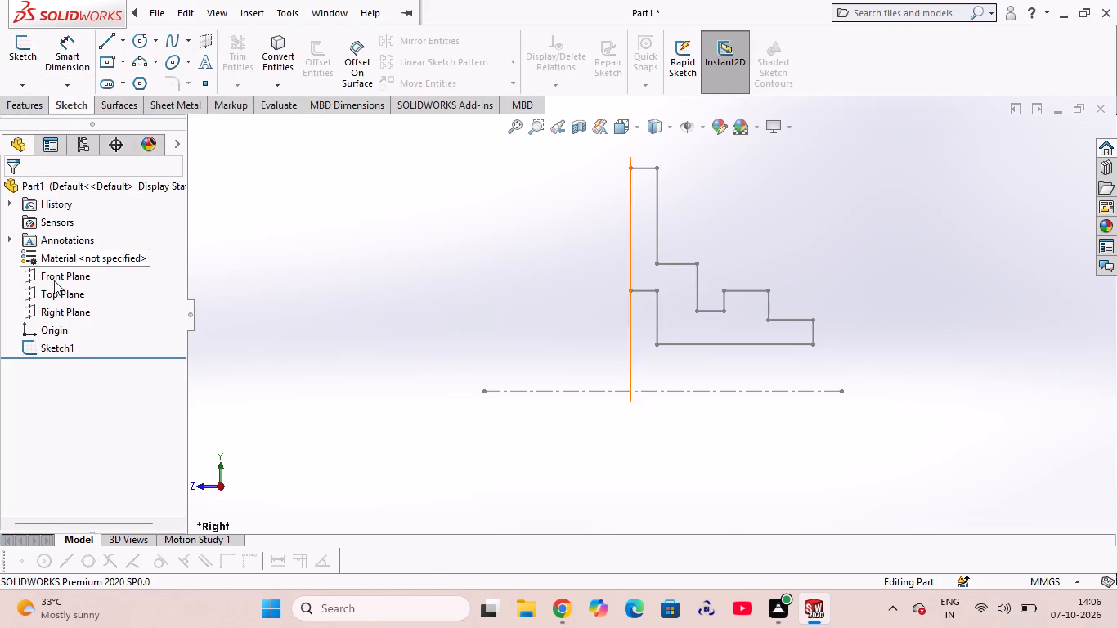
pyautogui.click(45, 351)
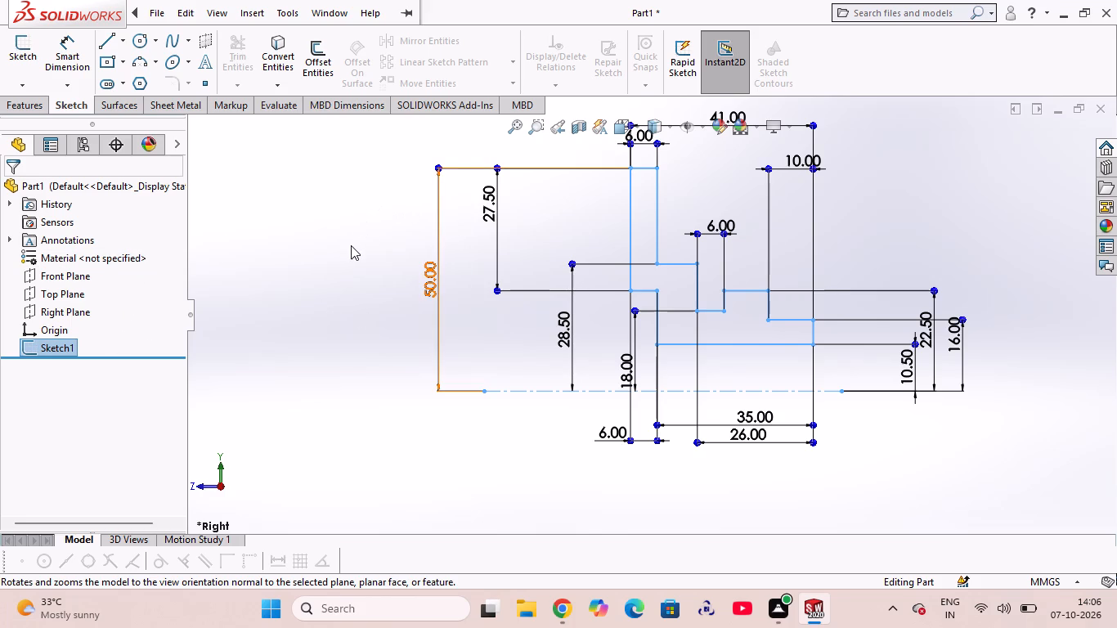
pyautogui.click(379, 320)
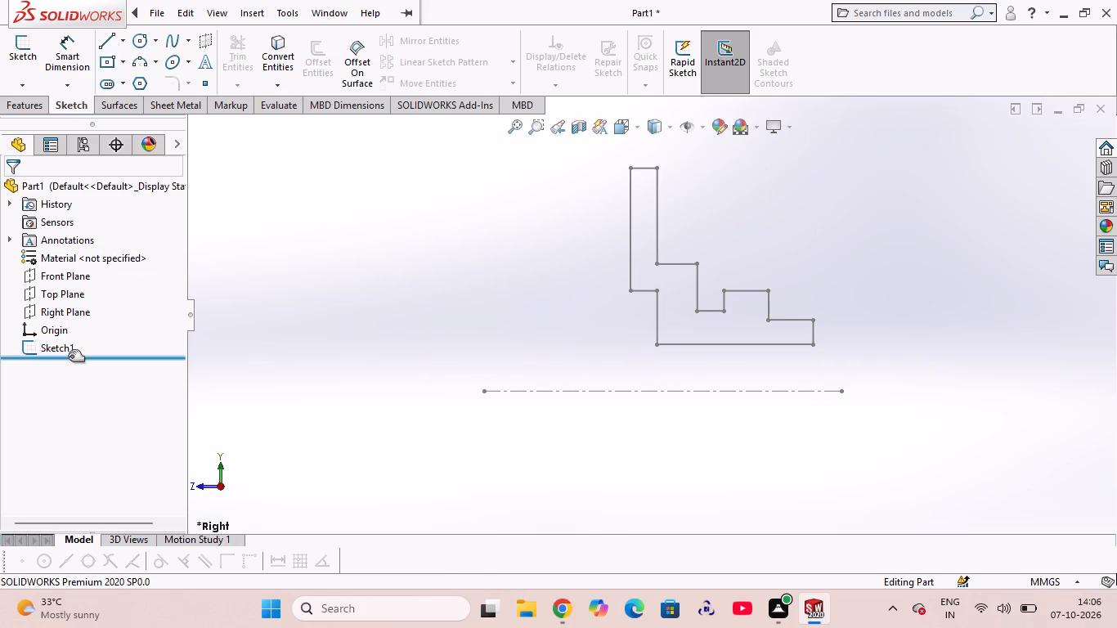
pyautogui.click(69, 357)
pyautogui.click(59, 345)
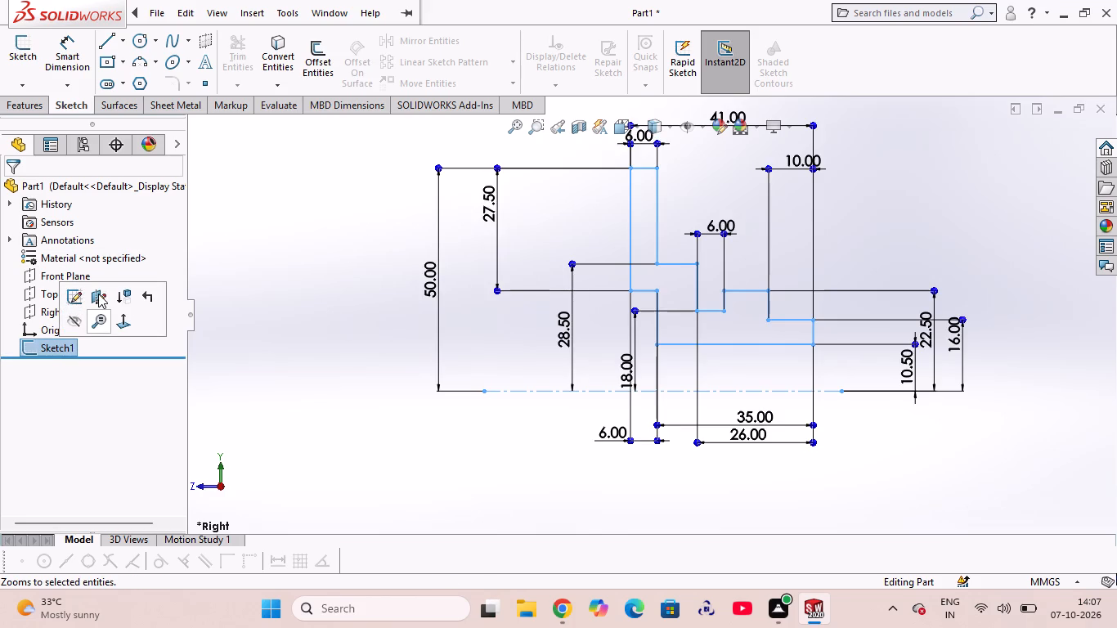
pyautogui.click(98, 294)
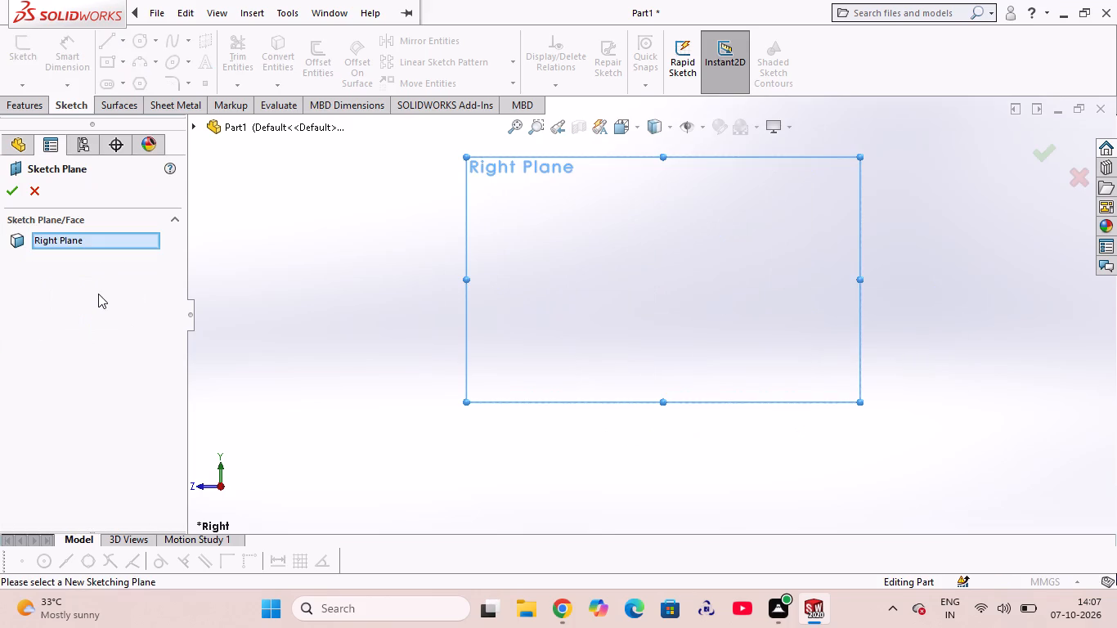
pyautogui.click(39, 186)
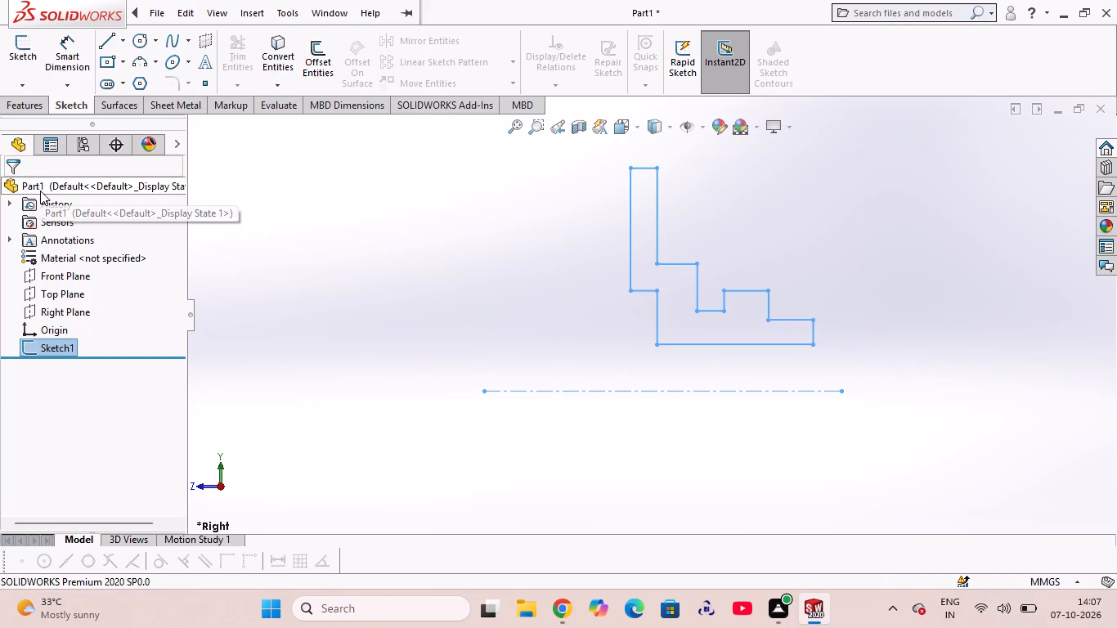
# Reopen the stepped flange profile sketch for editing and revolve it 360 degrees about the centerline as a Blind Revolved Boss/Base.
pyautogui.click(65, 350)
pyautogui.click(79, 303)
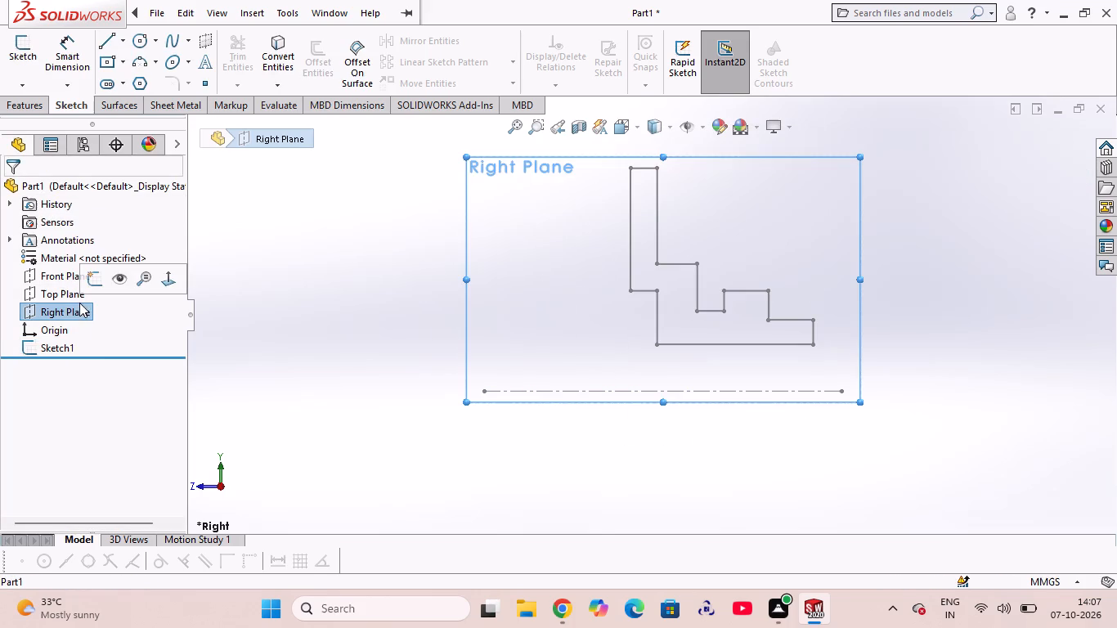
pyautogui.click(58, 344)
pyautogui.click(74, 298)
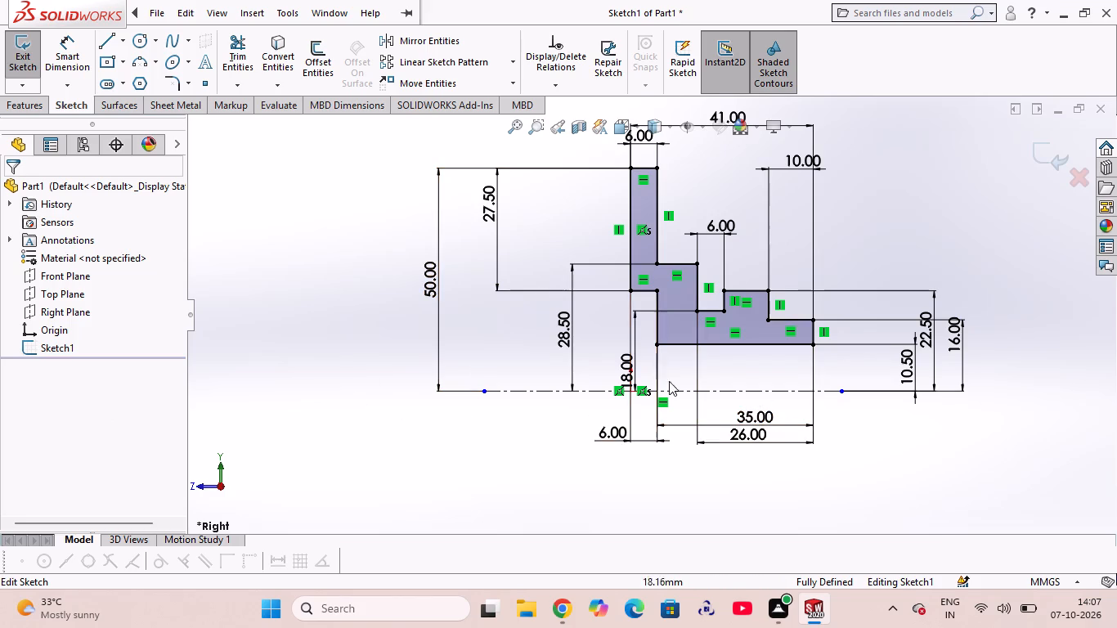
pyautogui.click(845, 429)
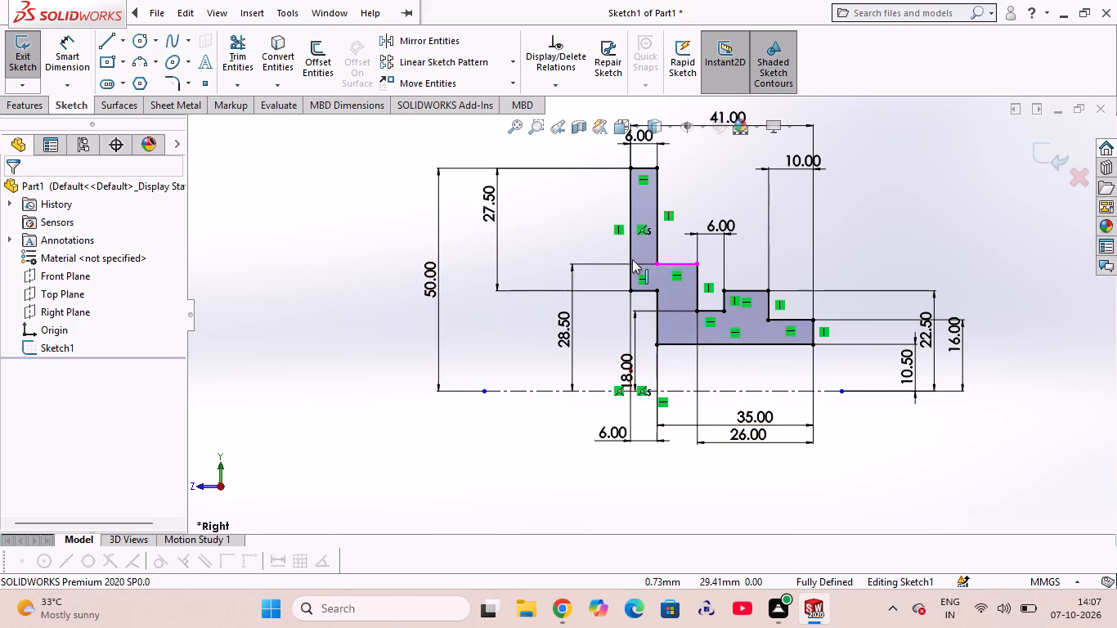
pyautogui.scroll(-1, 836, 311)
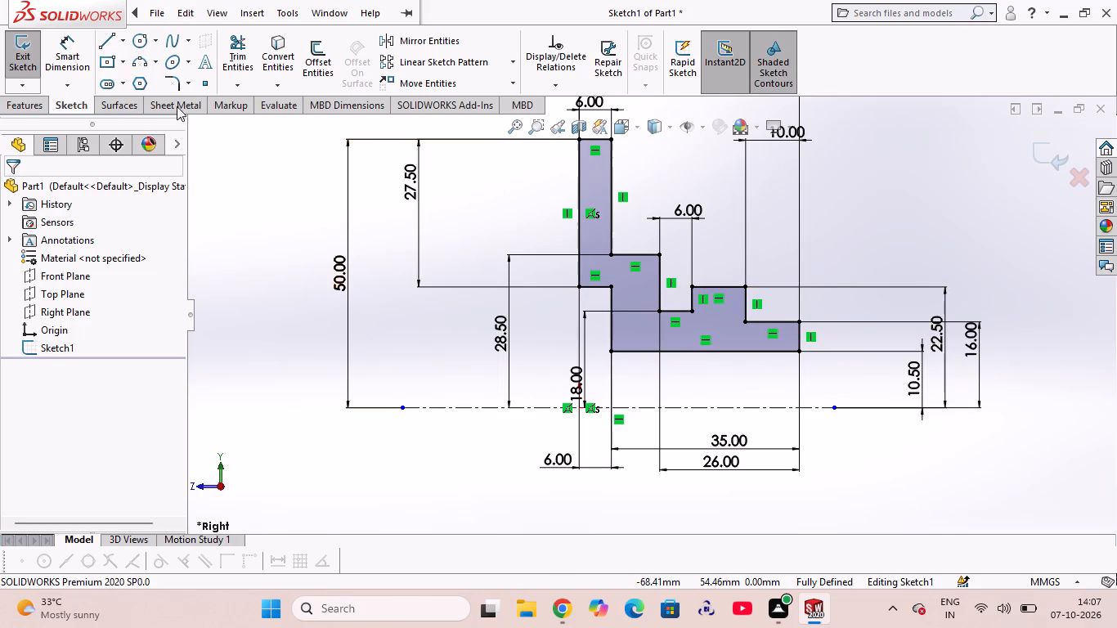
pyautogui.click(38, 104)
pyautogui.click(73, 64)
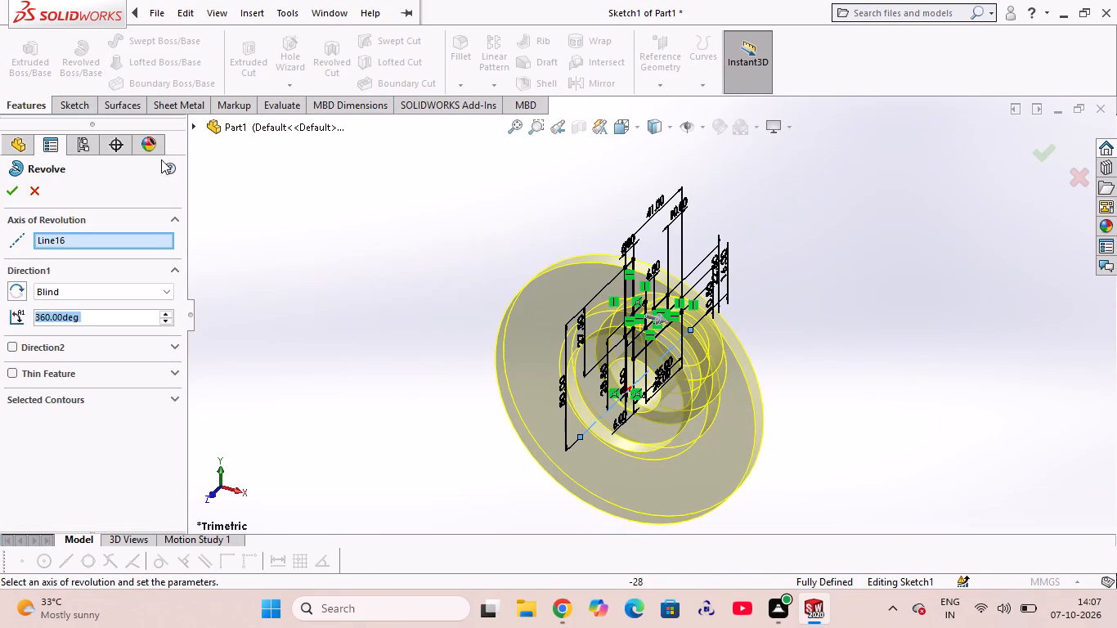
pyautogui.click(8, 194)
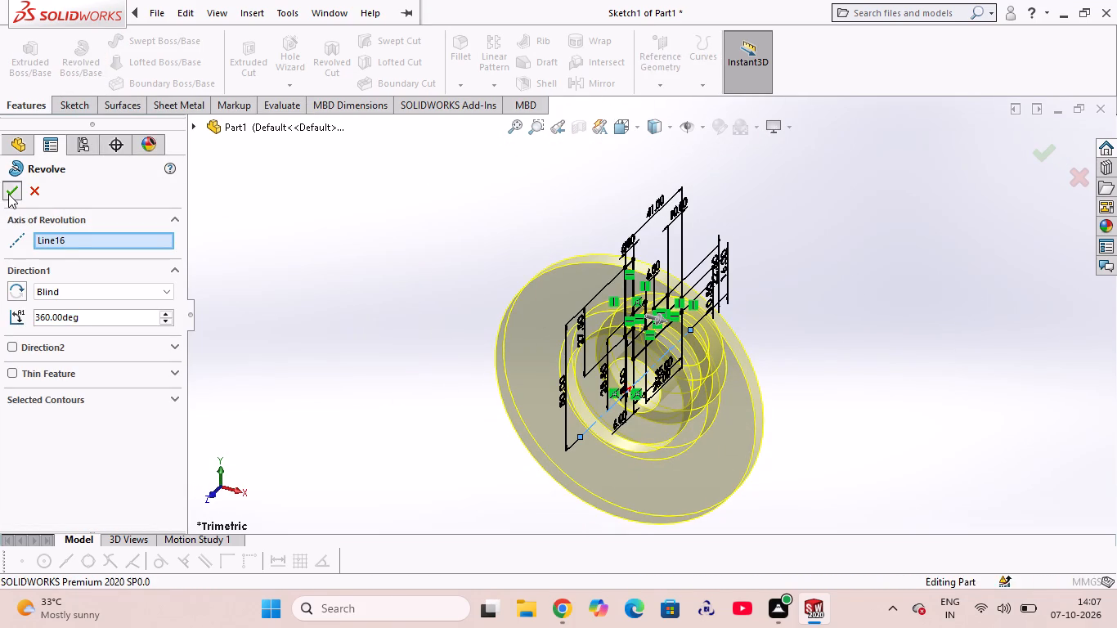
pyautogui.click(693, 239)
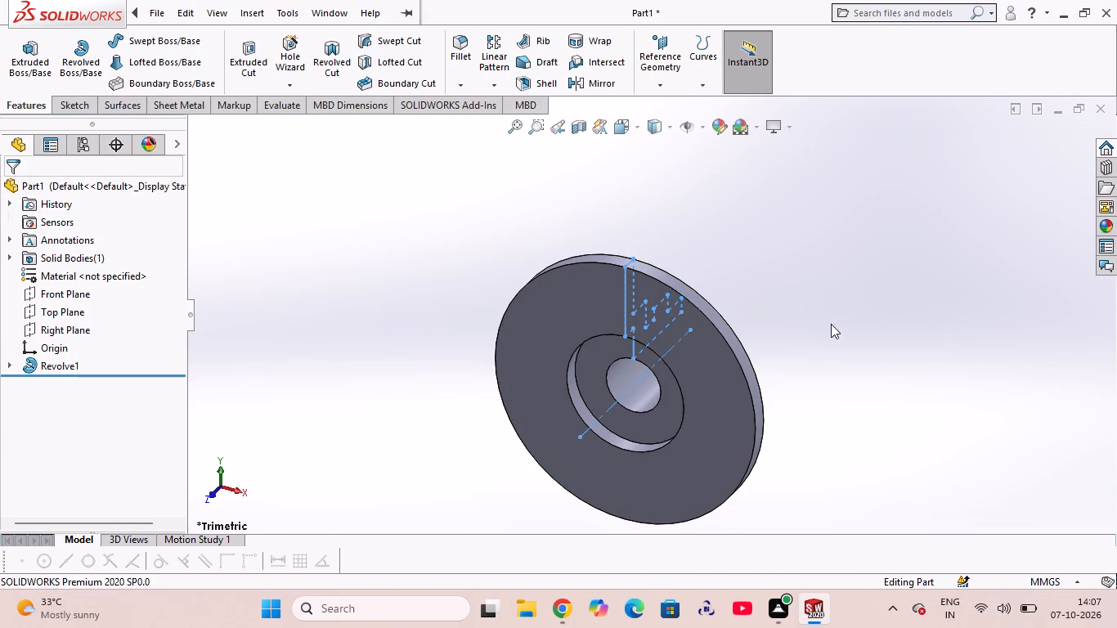
# Examine the revolved flange from several sides, including its stepped hub, groove and bore.
pyautogui.moveTo(829, 331); pyautogui.dragTo(793, 277, button='middle')
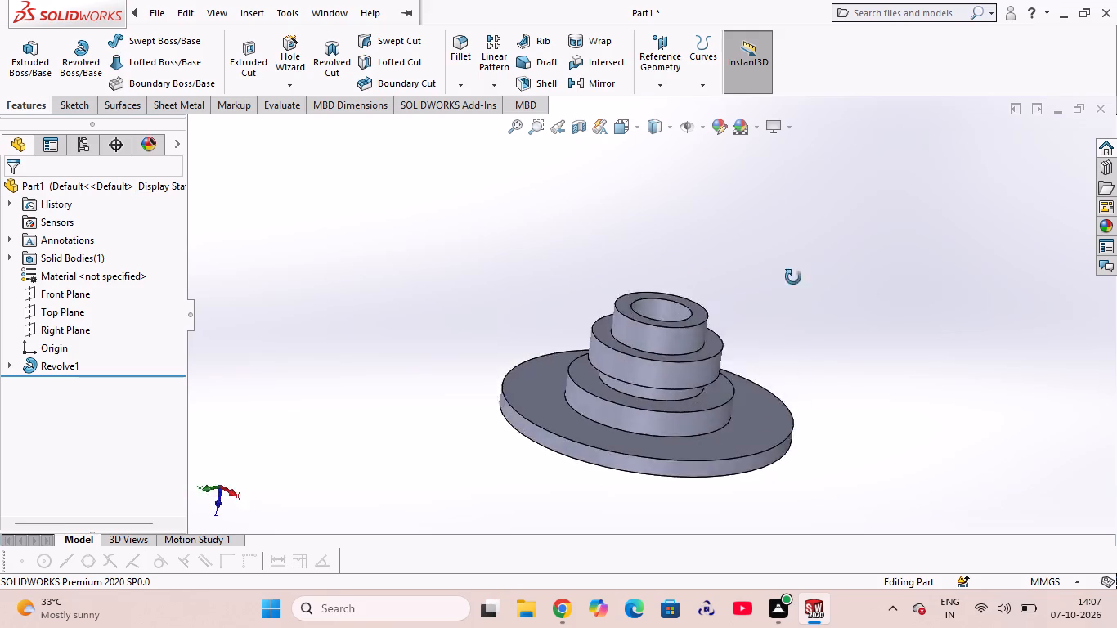
pyautogui.moveTo(793, 277); pyautogui.dragTo(847, 329, button='middle')
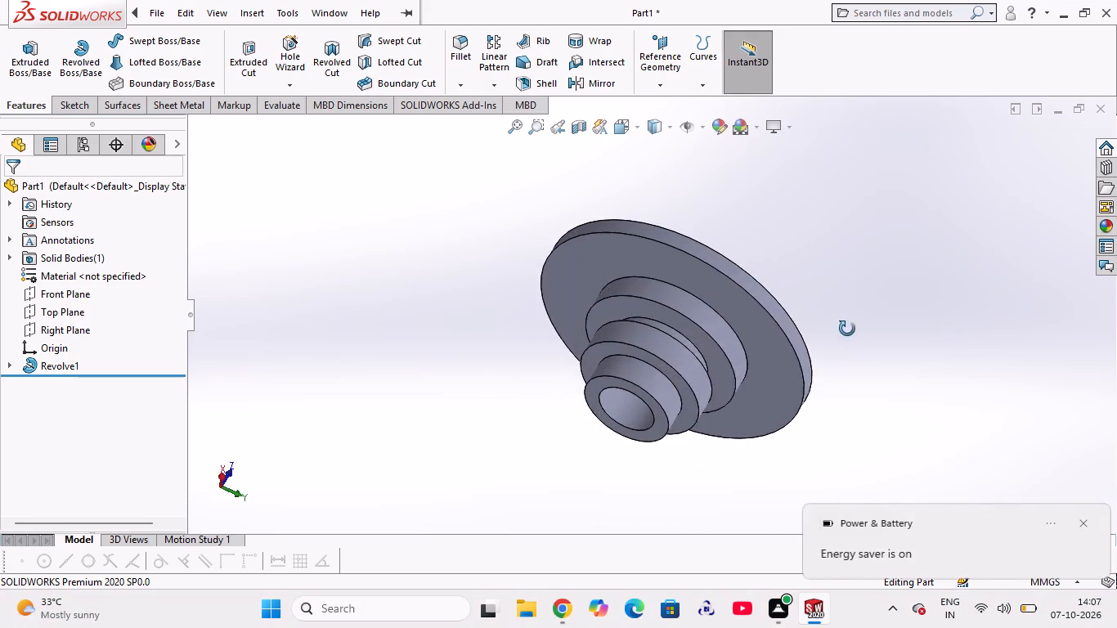
pyautogui.moveTo(847, 329); pyautogui.dragTo(862, 347, button='middle')
pyautogui.middleClick(862, 347)
pyautogui.scroll(-1, 862, 347)
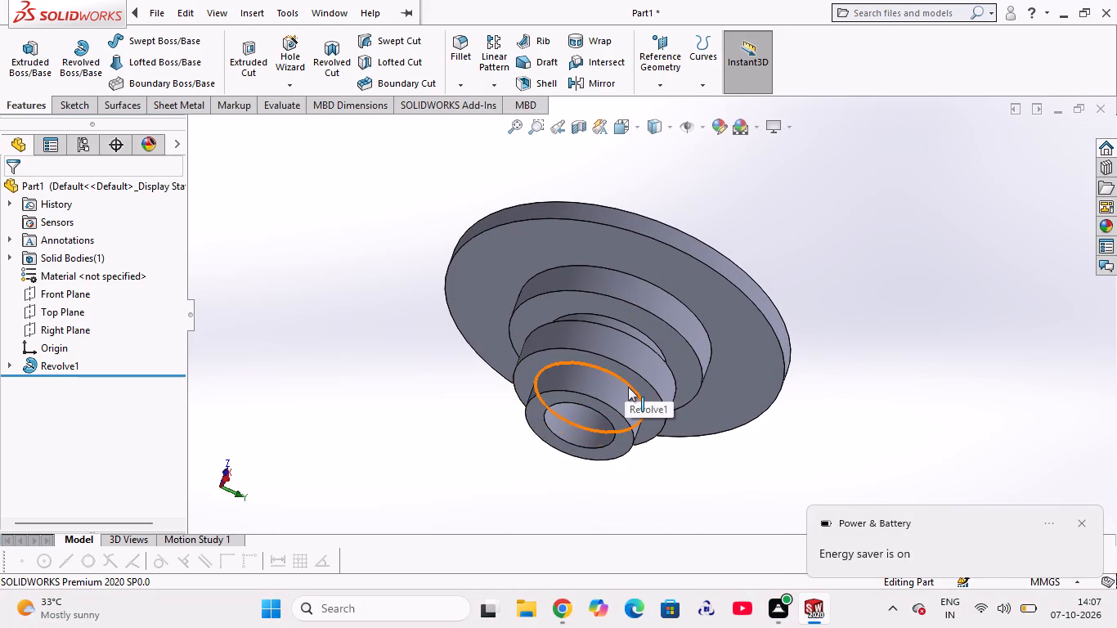
pyautogui.scroll(-1, 628, 387)
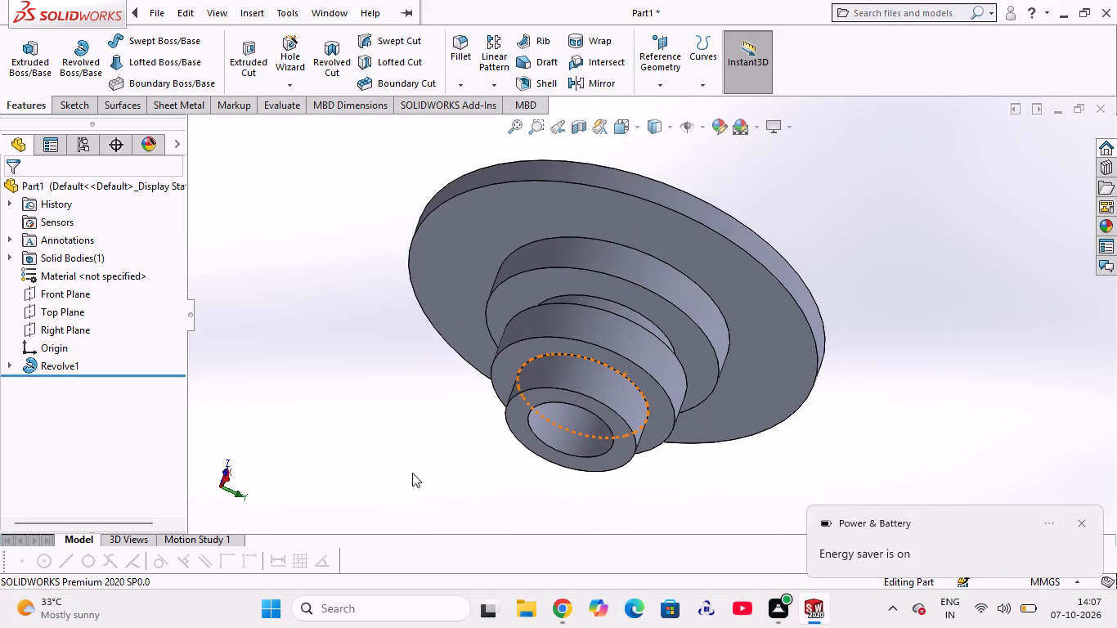
pyautogui.click(441, 441)
pyautogui.moveTo(323, 423); pyautogui.dragTo(439, 310, button='middle')
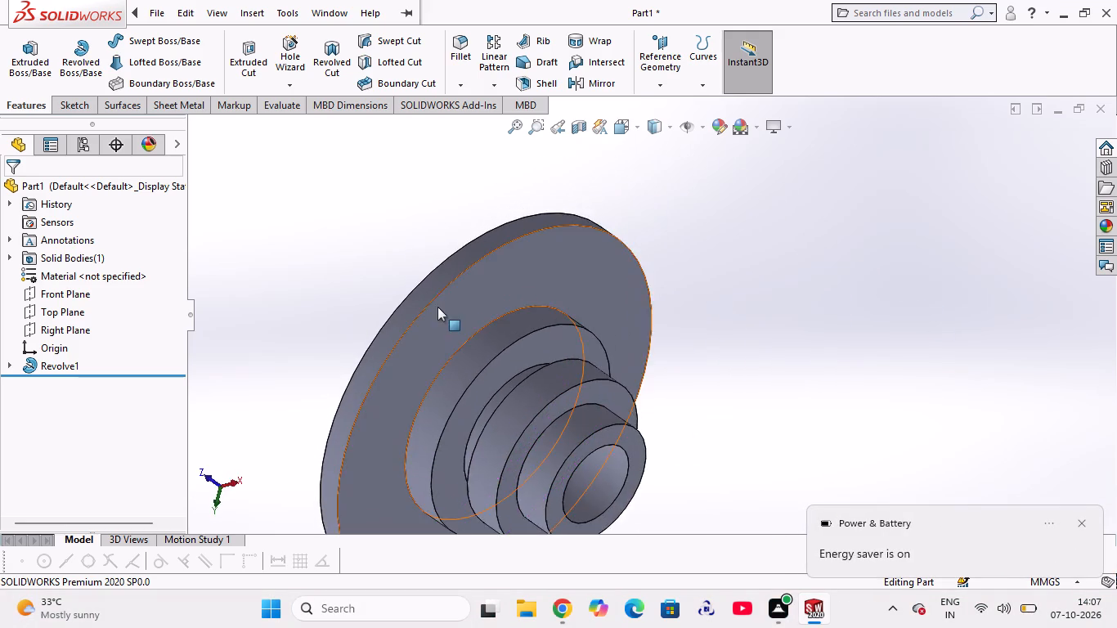
pyautogui.moveTo(426, 329); pyautogui.dragTo(406, 416, button='middle')
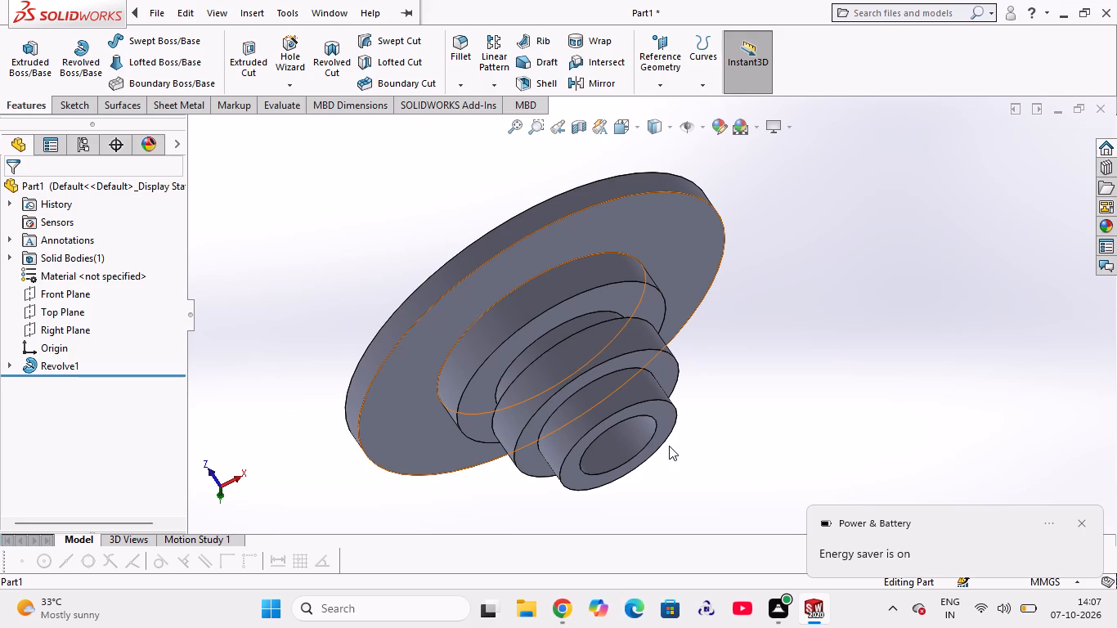
pyautogui.scroll(-1, 728, 472)
pyautogui.moveTo(728, 472); pyautogui.dragTo(744, 343, button='middle')
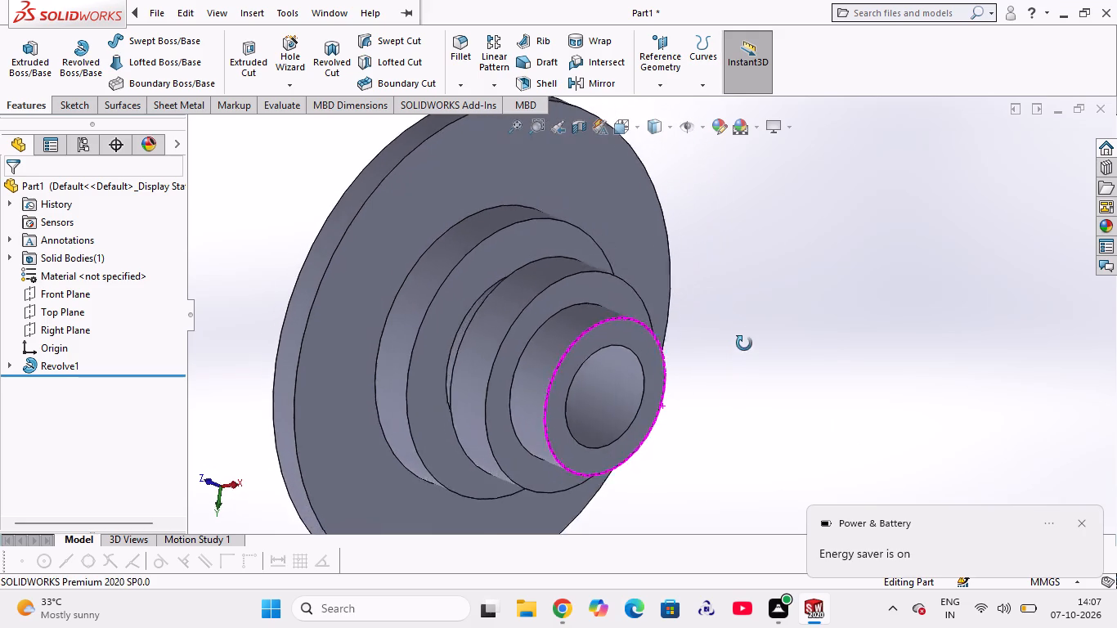
pyautogui.moveTo(744, 343); pyautogui.dragTo(774, 402, button='middle')
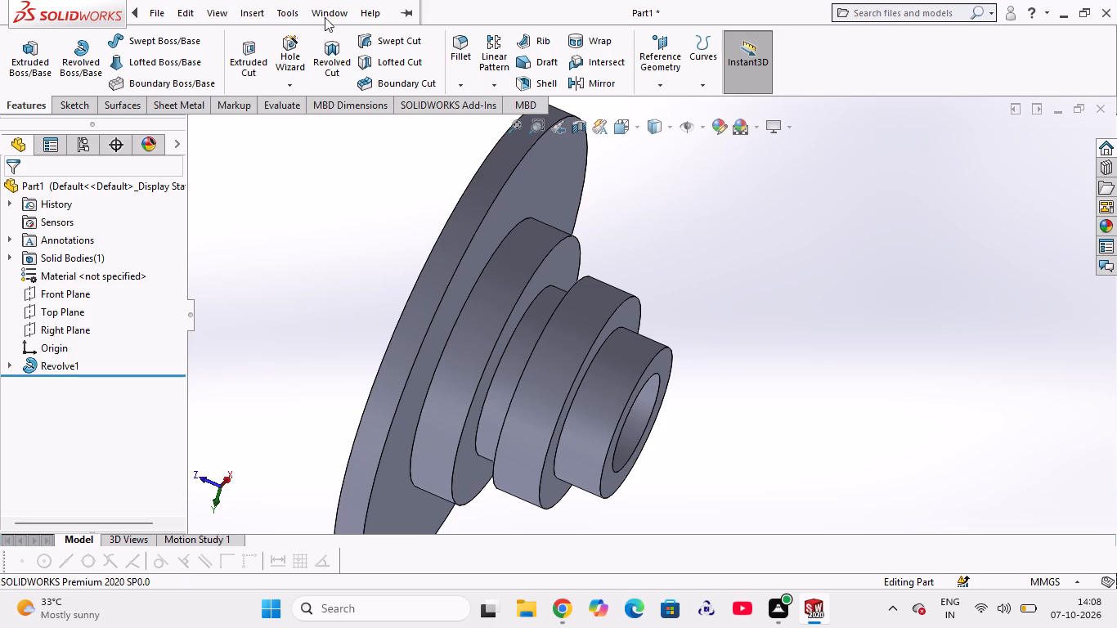
# Start Move/Copy Body and select the revolved flange as the body to move.
pyautogui.click(252, 11)
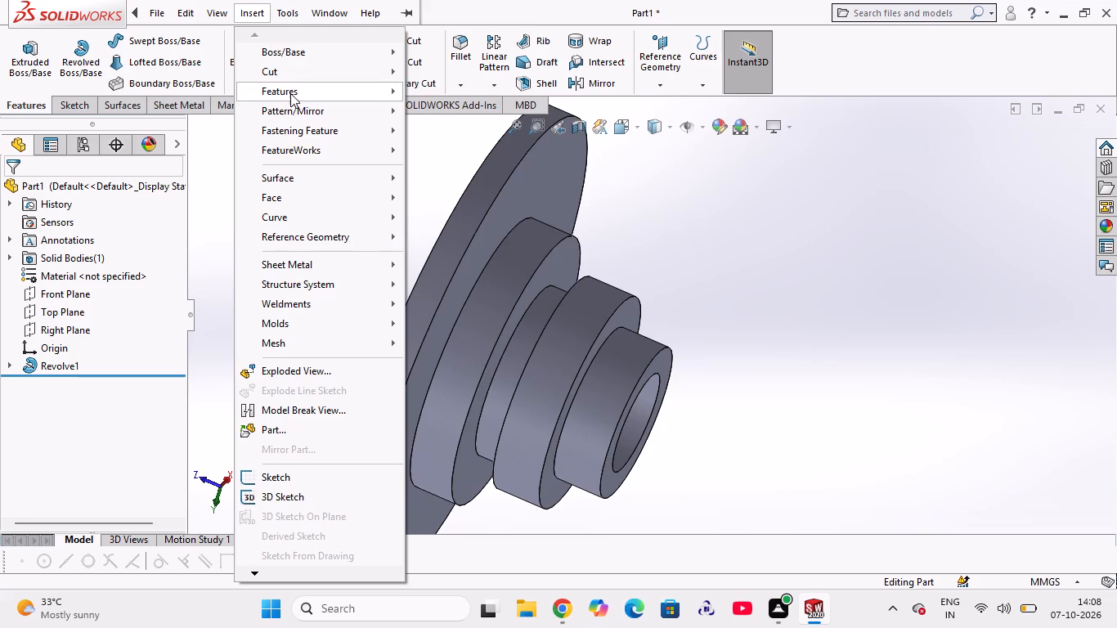
pyautogui.click(292, 96)
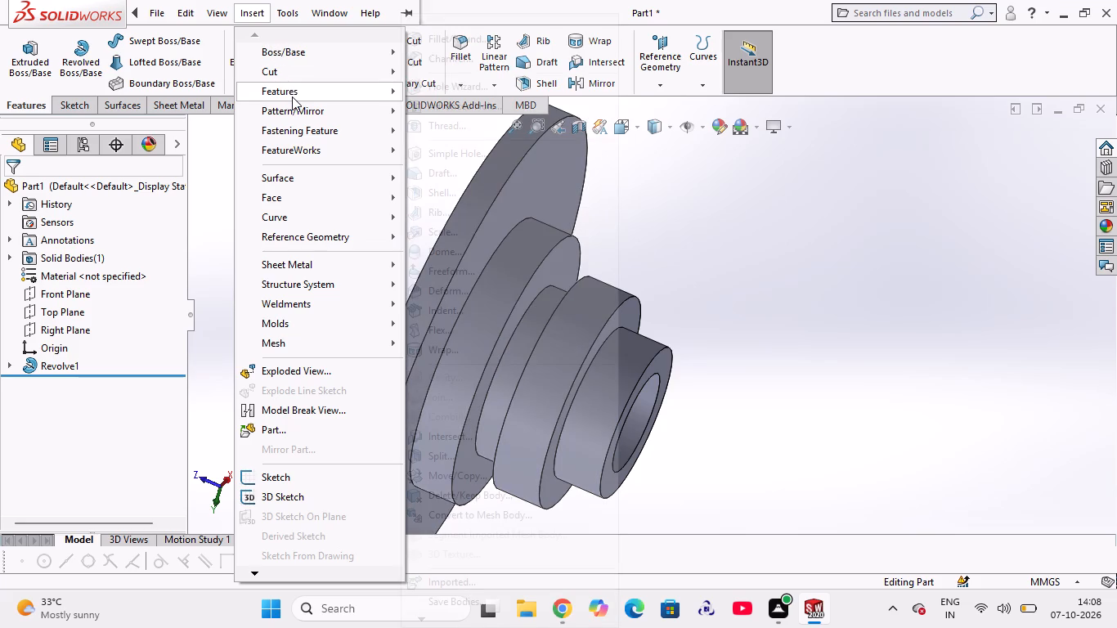
pyautogui.click(451, 479)
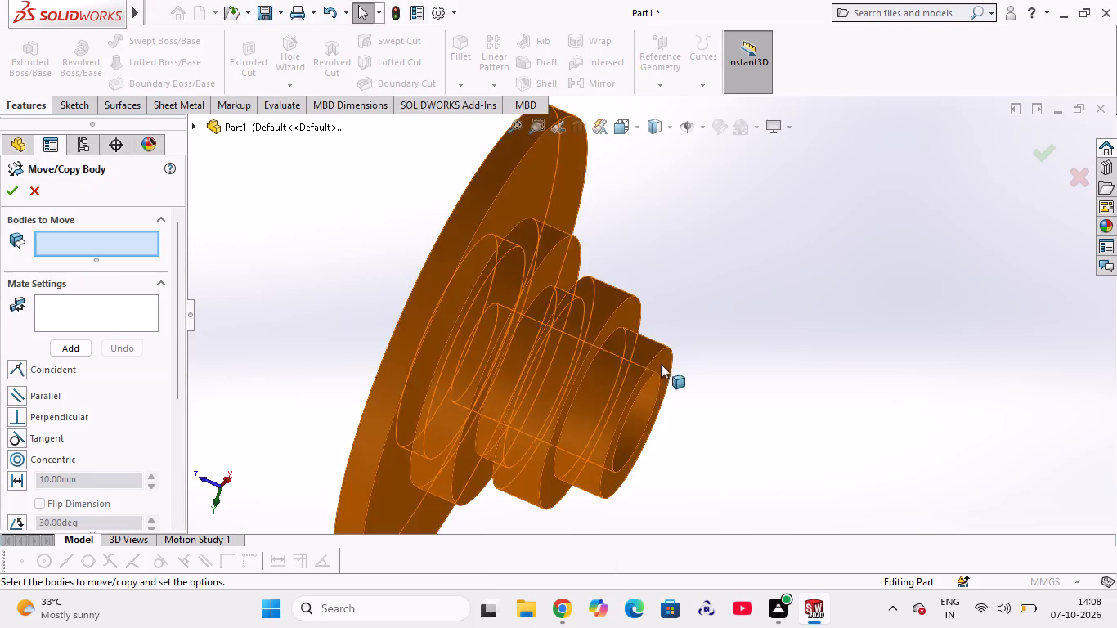
pyautogui.scroll(-2, 794, 395)
pyautogui.scroll(7, 780, 419)
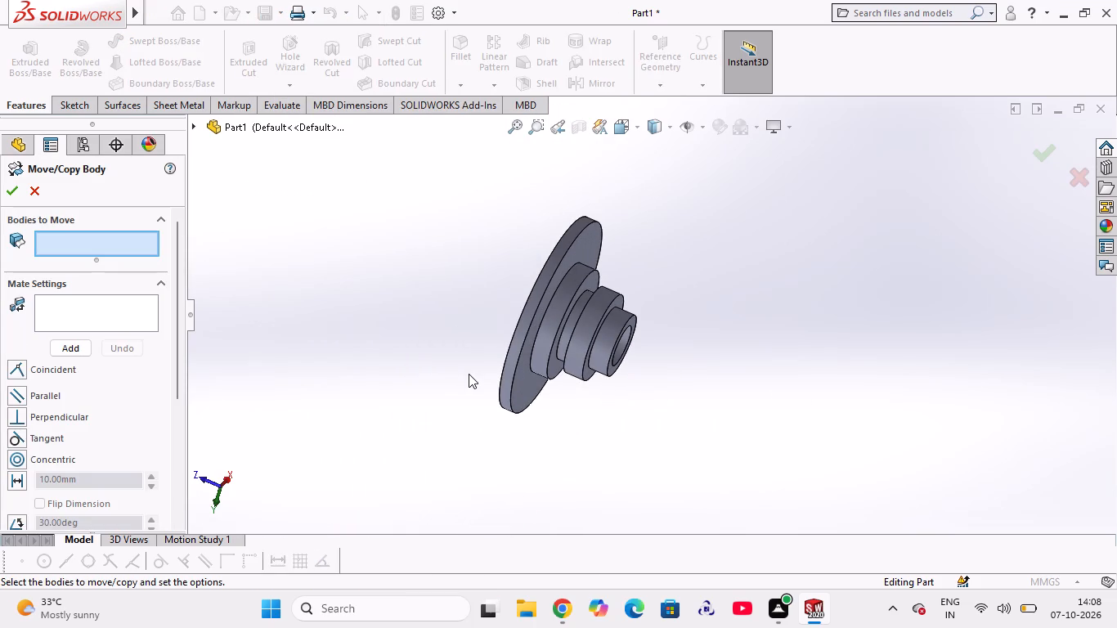
pyautogui.moveTo(471, 373); pyautogui.dragTo(513, 375, button='middle')
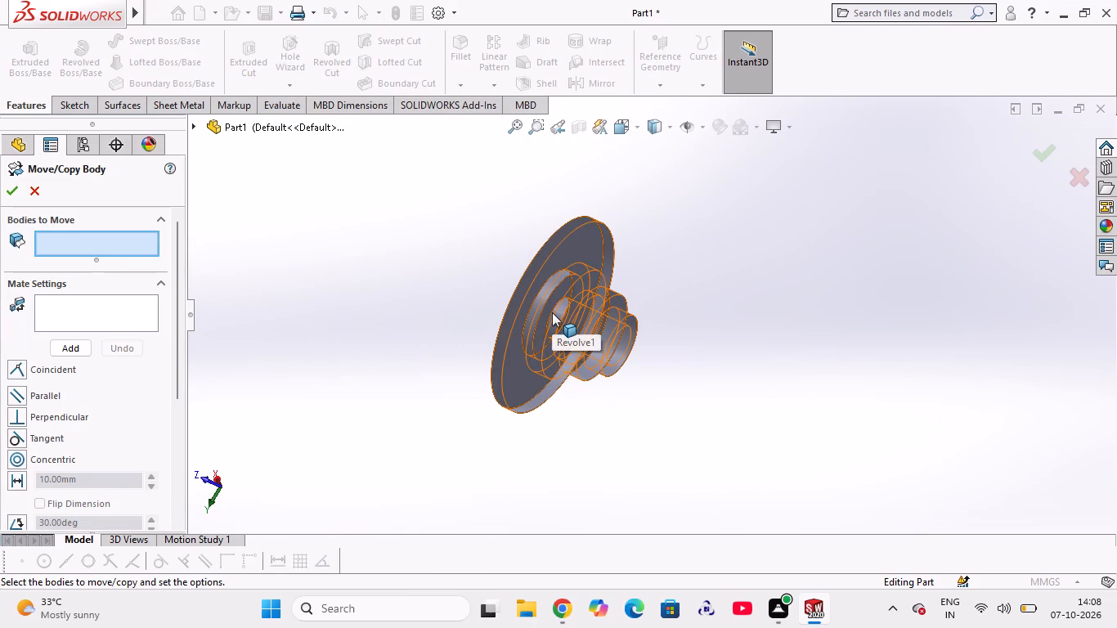
pyautogui.click(552, 312)
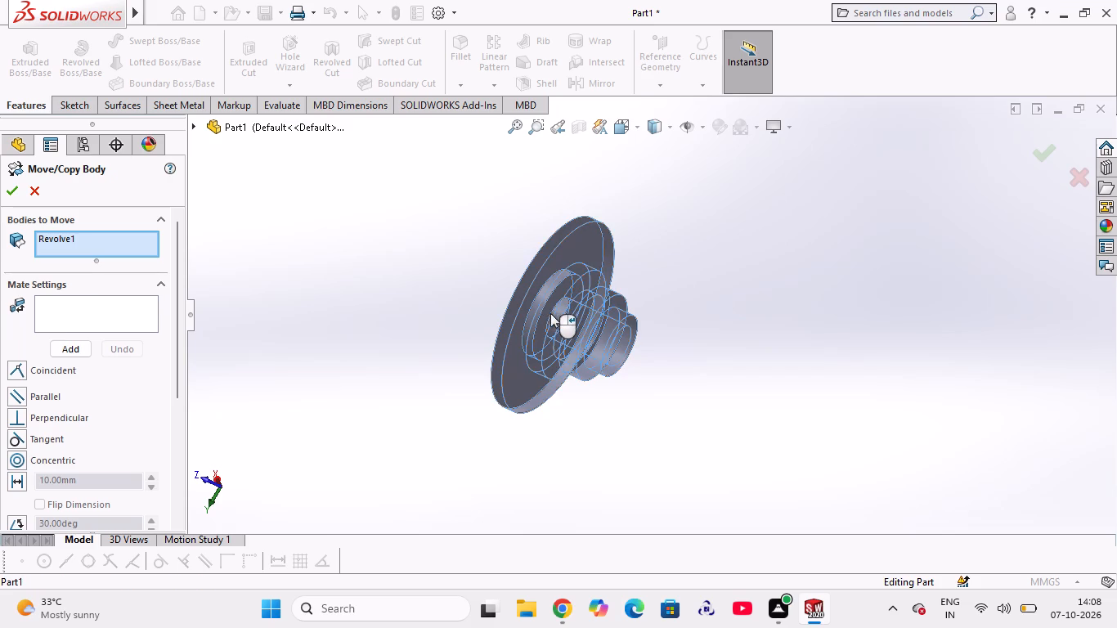
pyautogui.moveTo(550, 313); pyautogui.dragTo(530, 308)
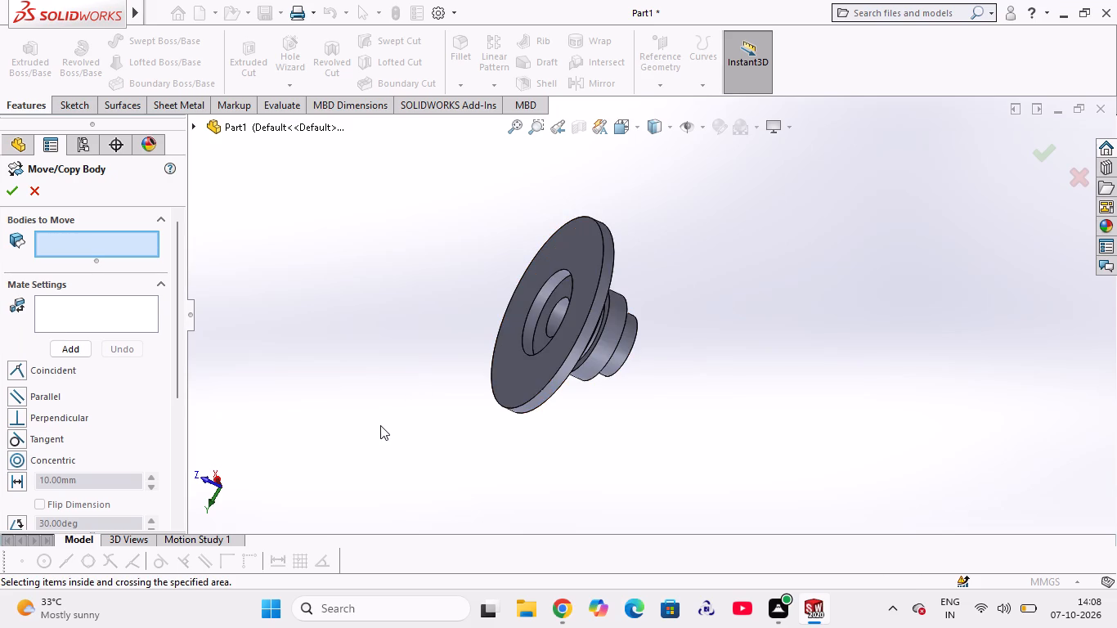
pyautogui.moveTo(380, 426); pyautogui.dragTo(420, 465, button='middle')
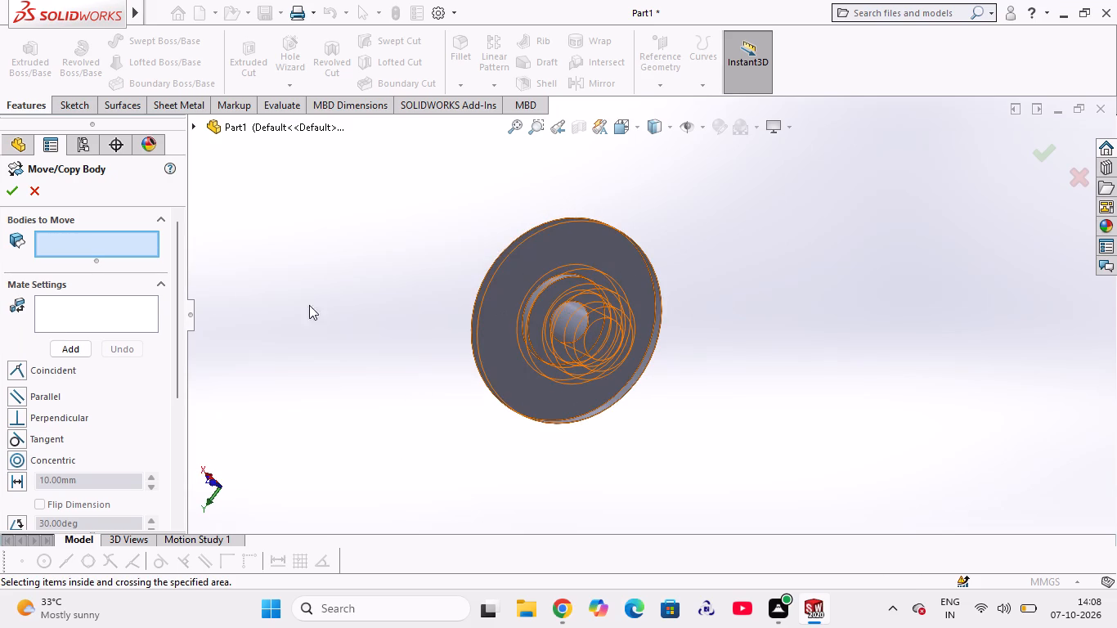
pyautogui.moveTo(302, 325); pyautogui.dragTo(278, 361, button='middle')
pyautogui.scroll(-1, 302, 325)
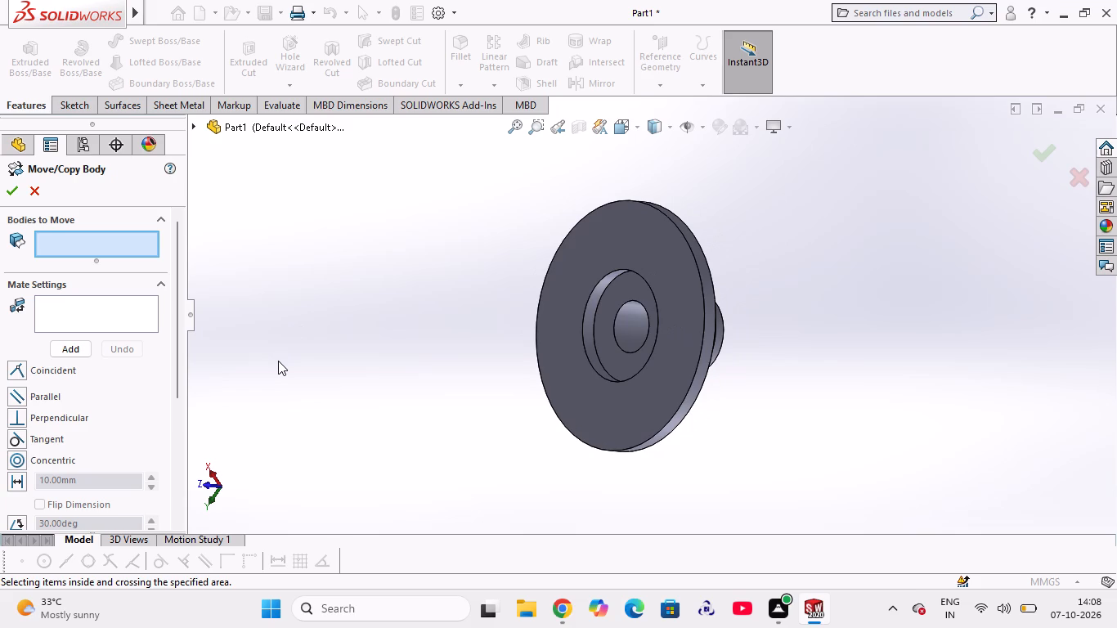
pyautogui.click(626, 327)
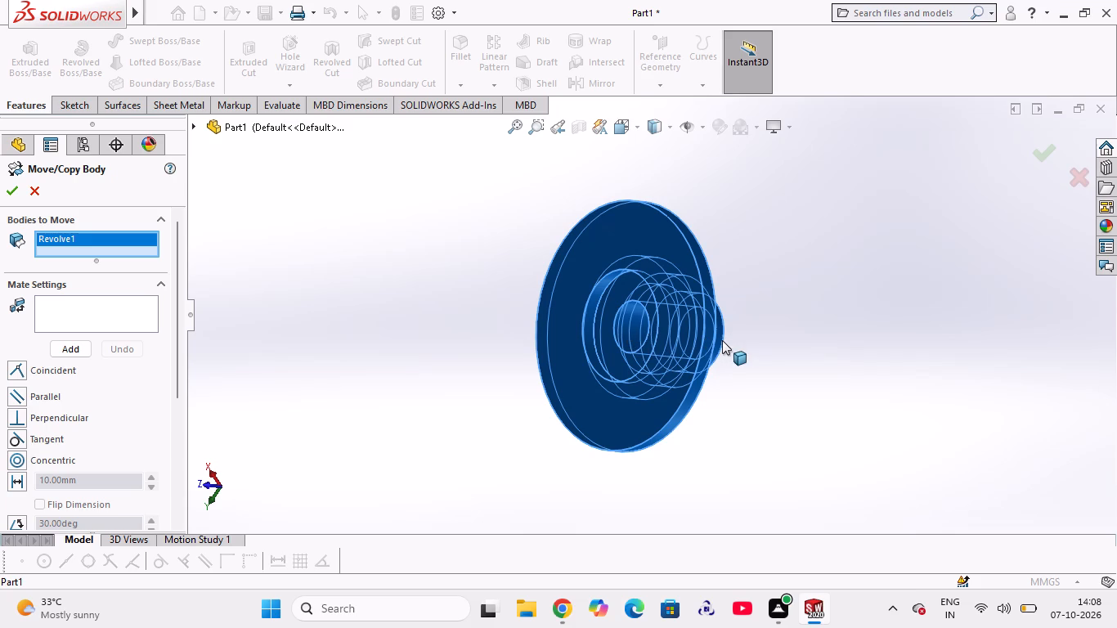
pyautogui.moveTo(722, 340); pyautogui.dragTo(694, 344, button='middle')
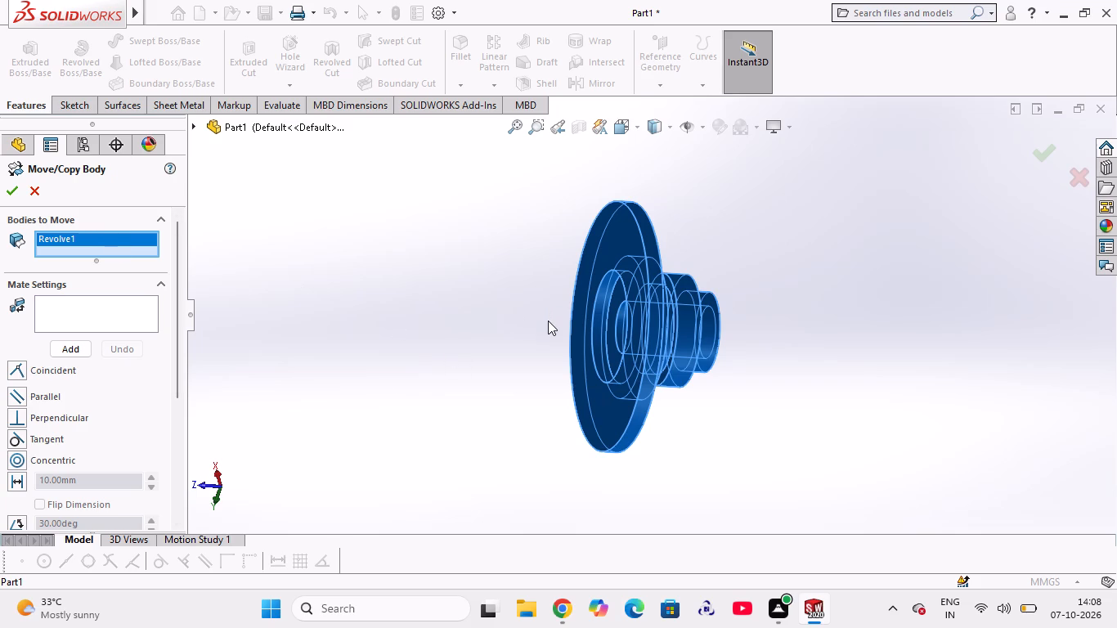
pyautogui.click(617, 322)
pyautogui.click(617, 322)
pyautogui.click(617, 322)
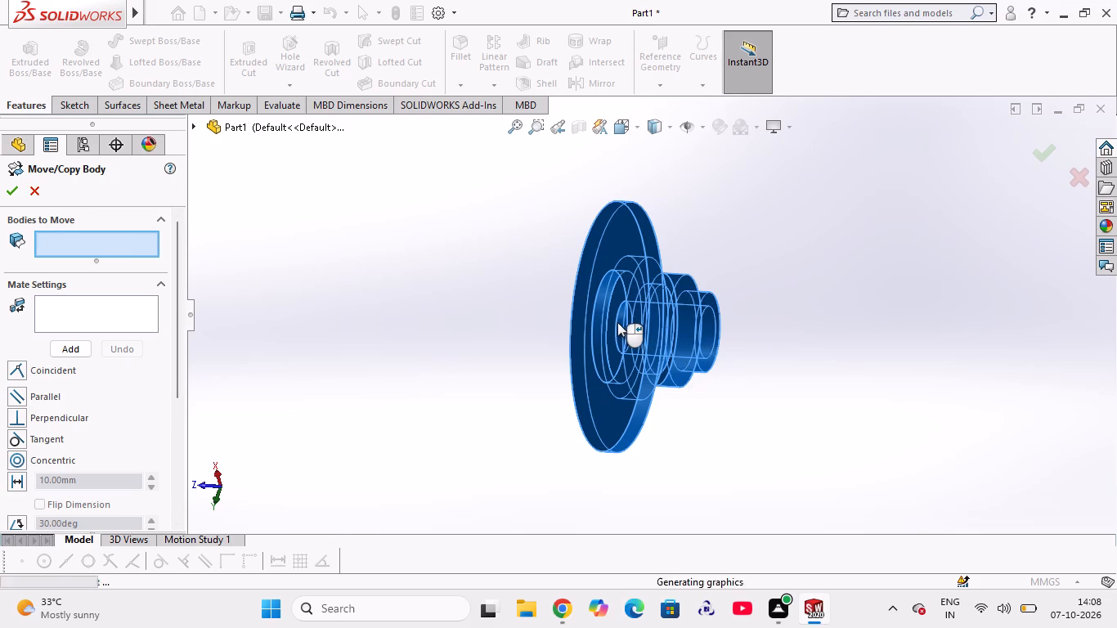
pyautogui.click(686, 341)
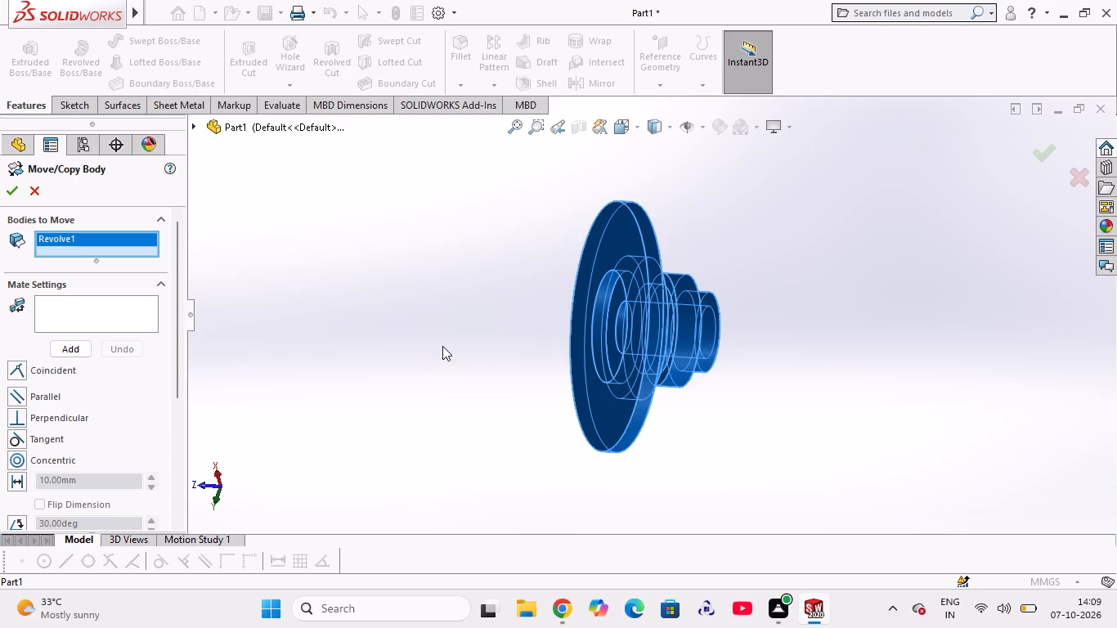
pyautogui.click(442, 346)
pyautogui.click(276, 312)
pyautogui.click(96, 318)
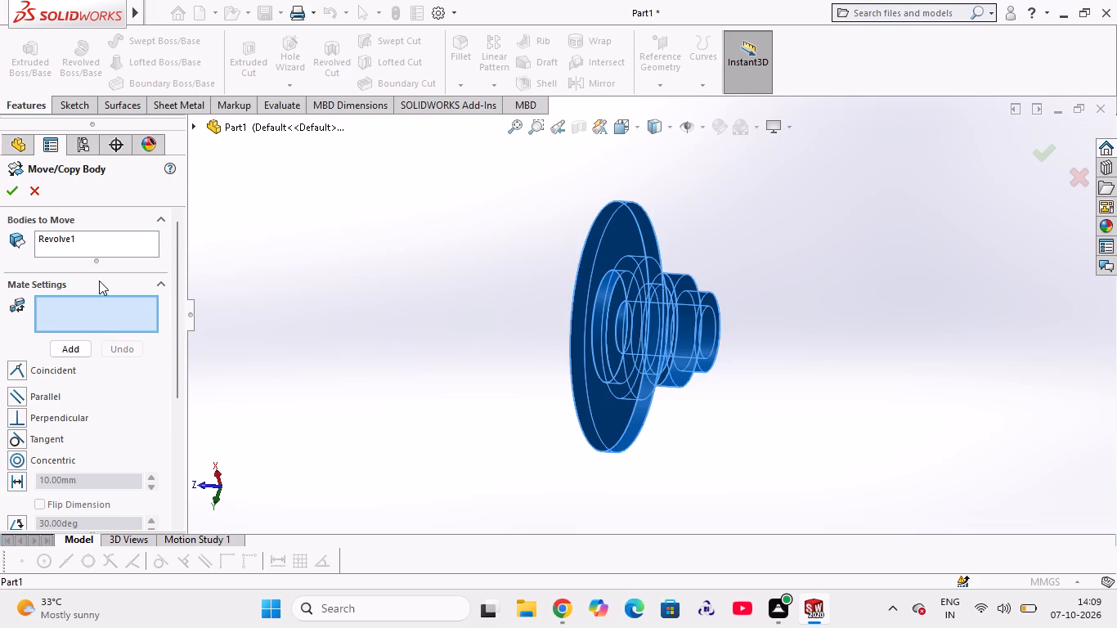
pyautogui.click(103, 240)
pyautogui.click(707, 330)
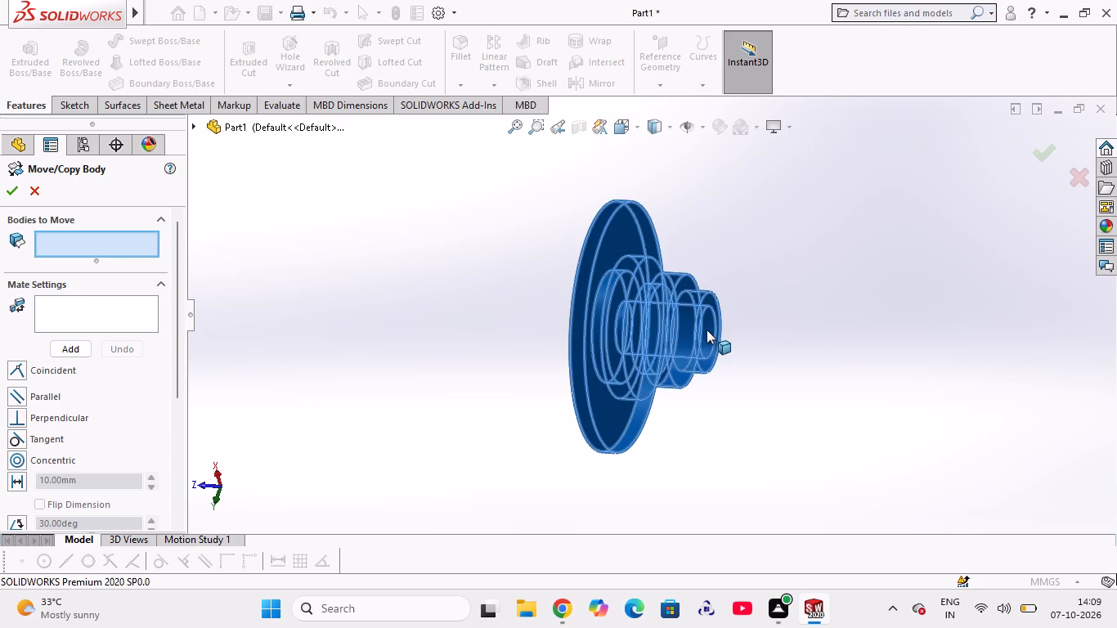
pyautogui.click(593, 328)
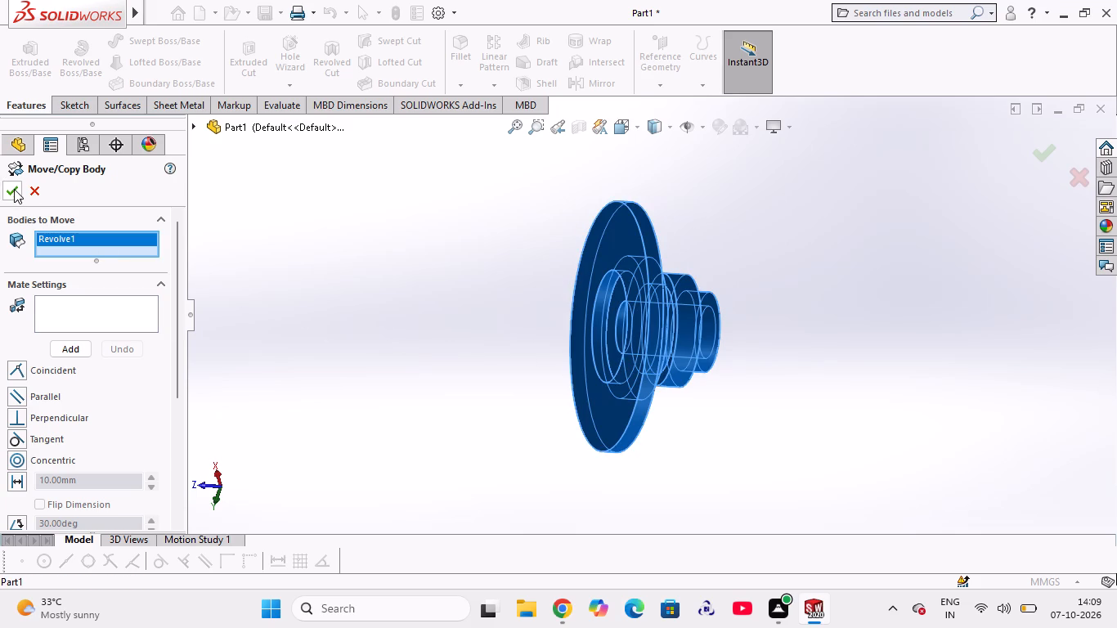
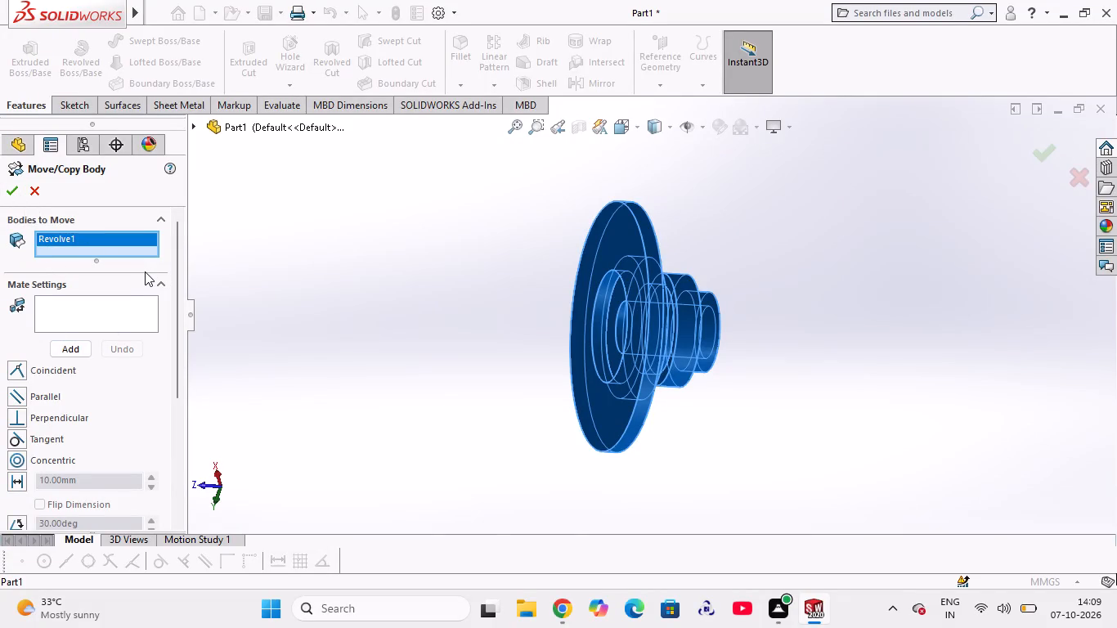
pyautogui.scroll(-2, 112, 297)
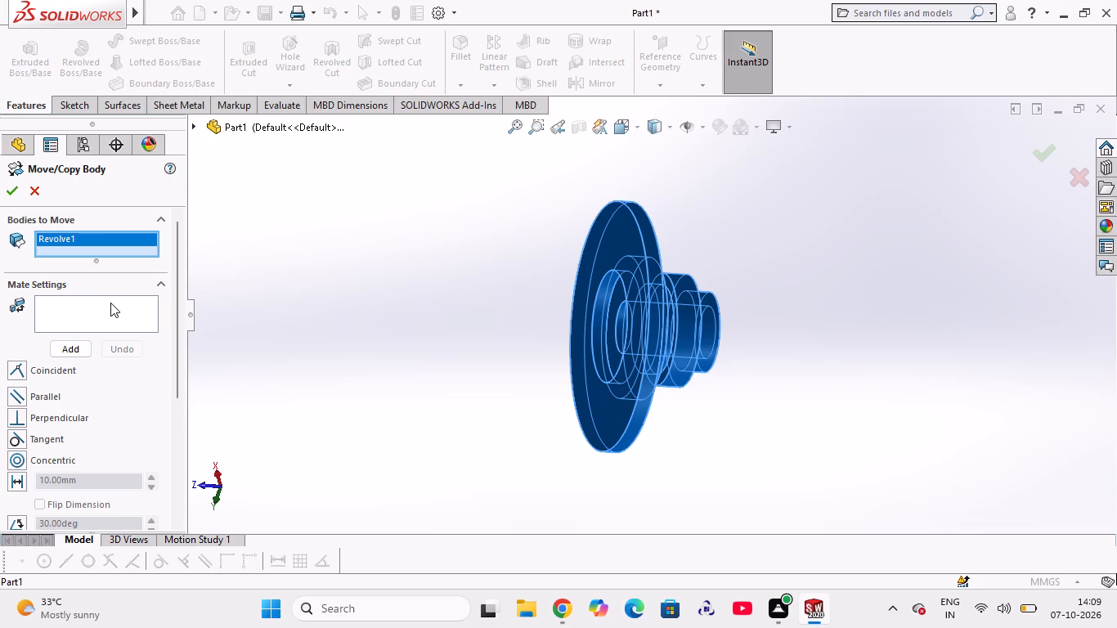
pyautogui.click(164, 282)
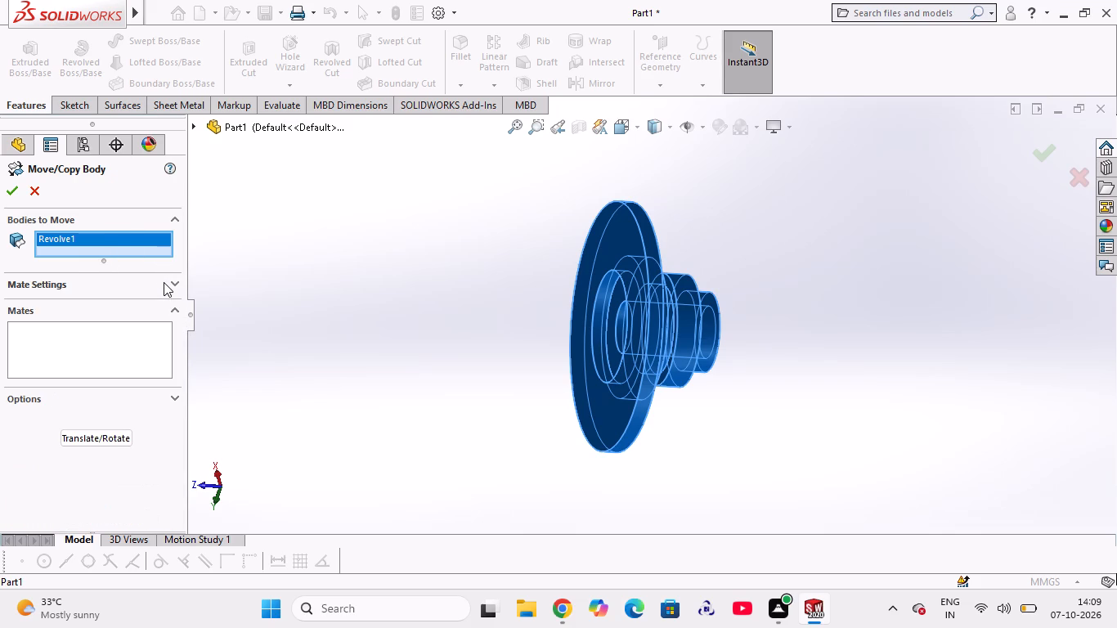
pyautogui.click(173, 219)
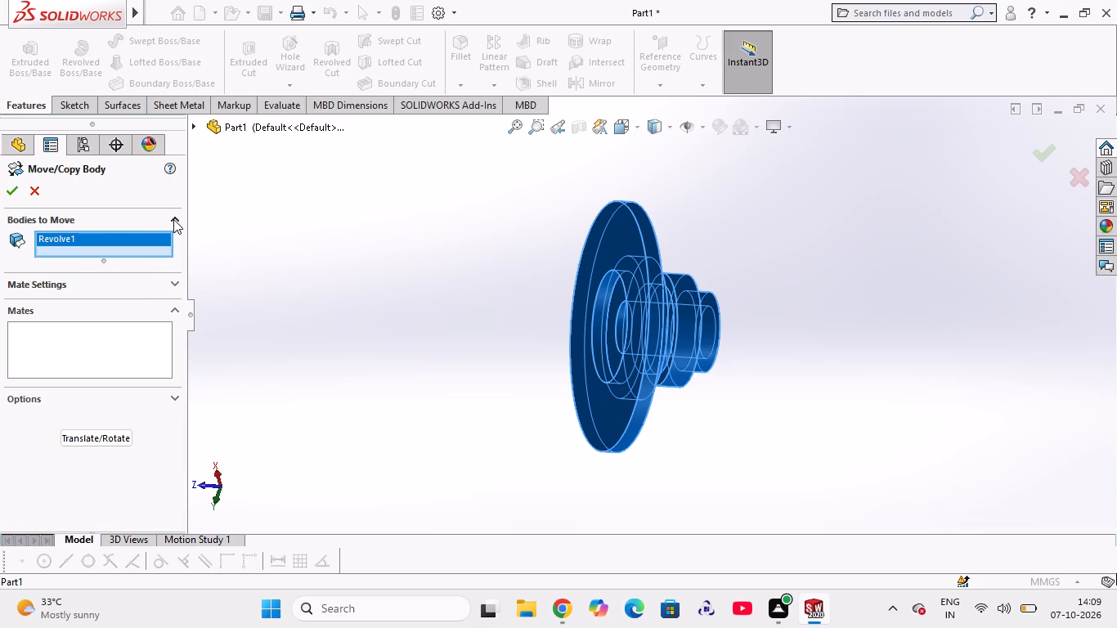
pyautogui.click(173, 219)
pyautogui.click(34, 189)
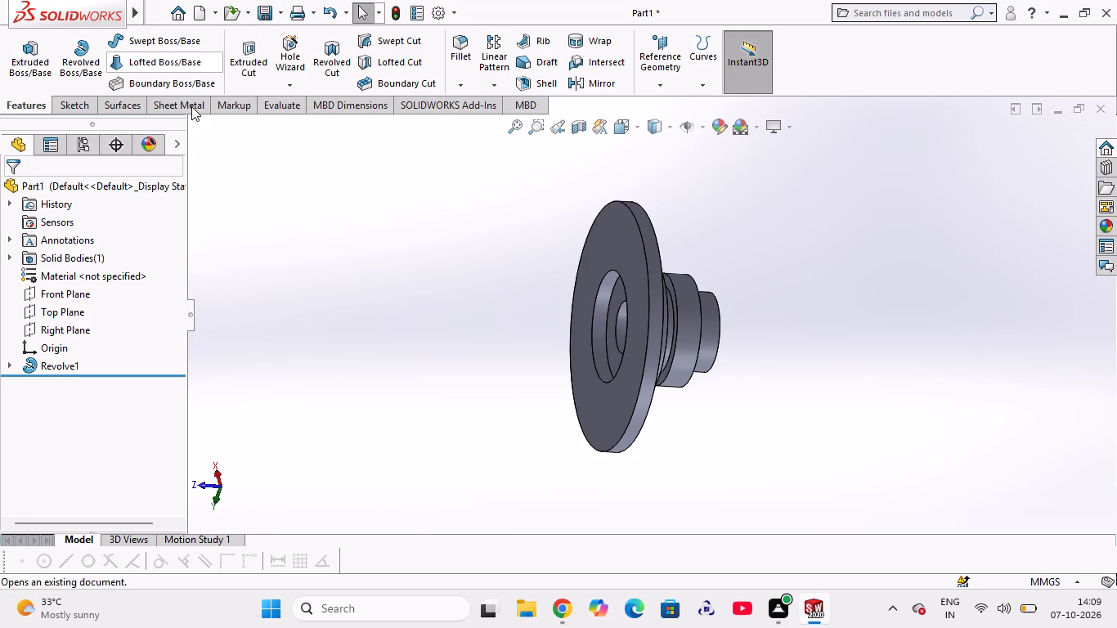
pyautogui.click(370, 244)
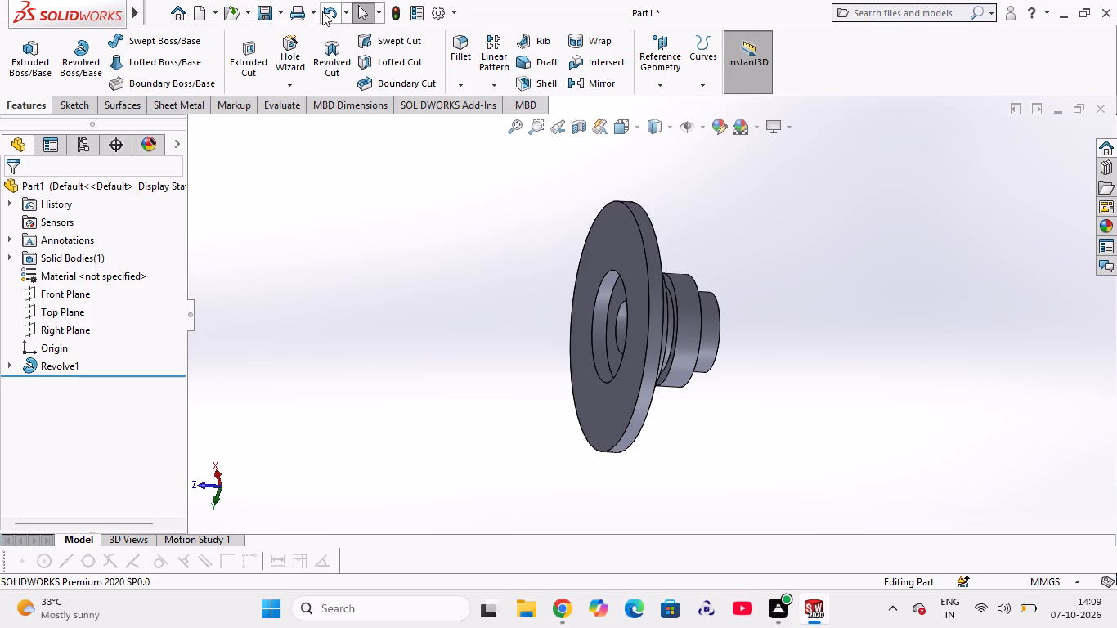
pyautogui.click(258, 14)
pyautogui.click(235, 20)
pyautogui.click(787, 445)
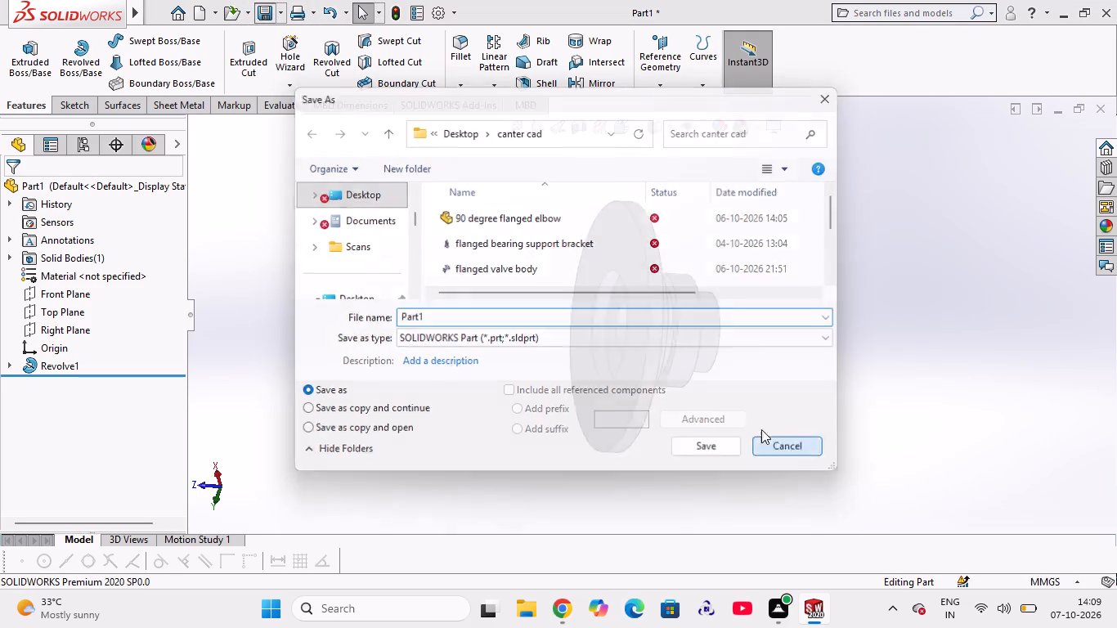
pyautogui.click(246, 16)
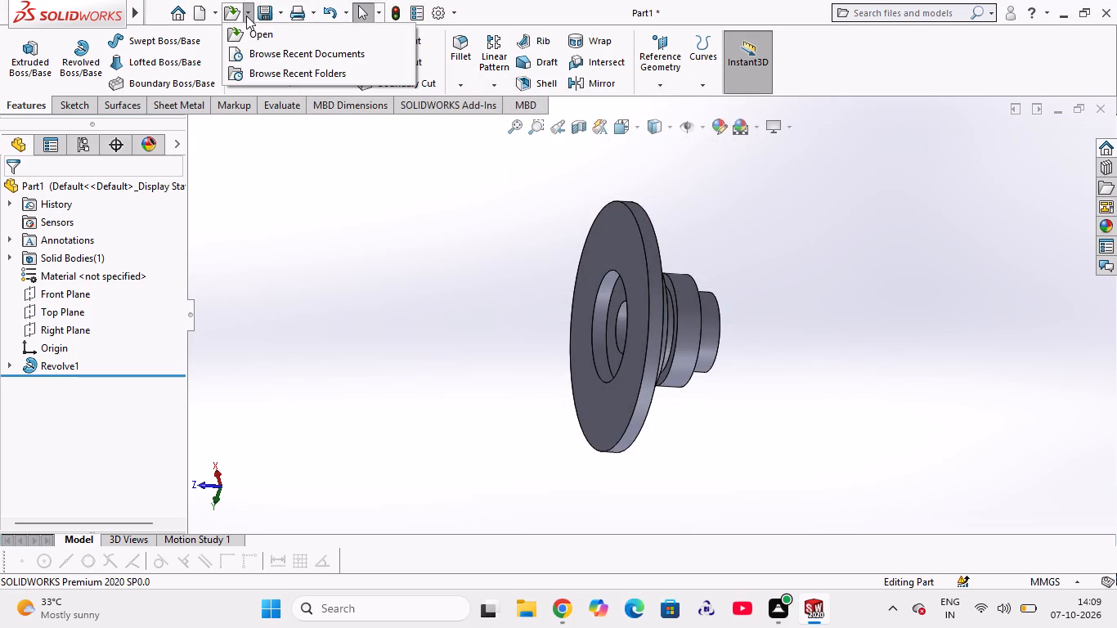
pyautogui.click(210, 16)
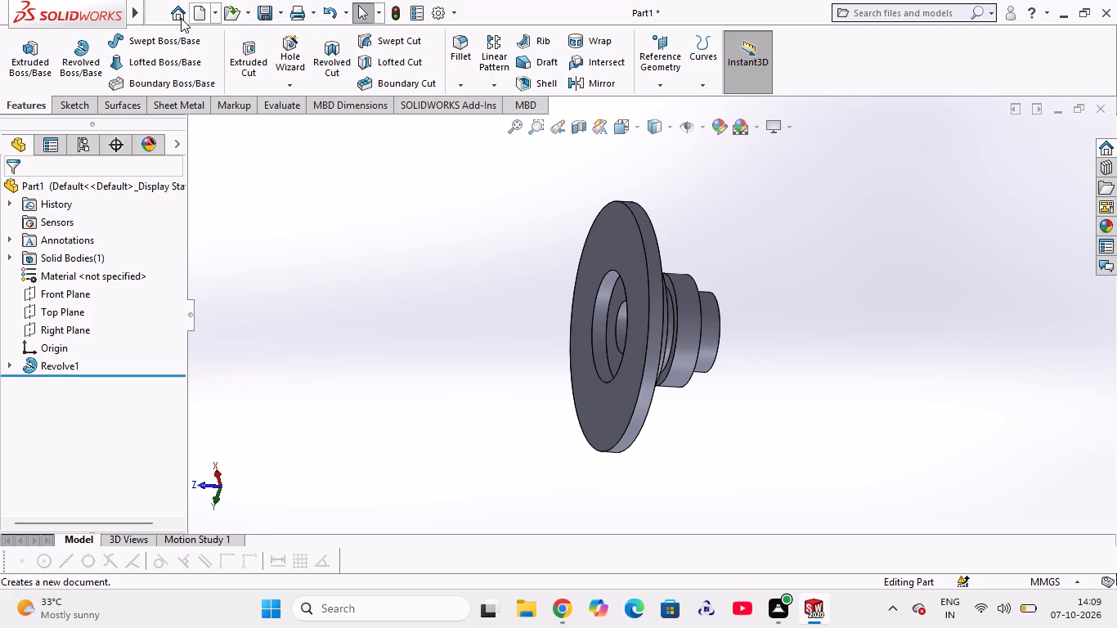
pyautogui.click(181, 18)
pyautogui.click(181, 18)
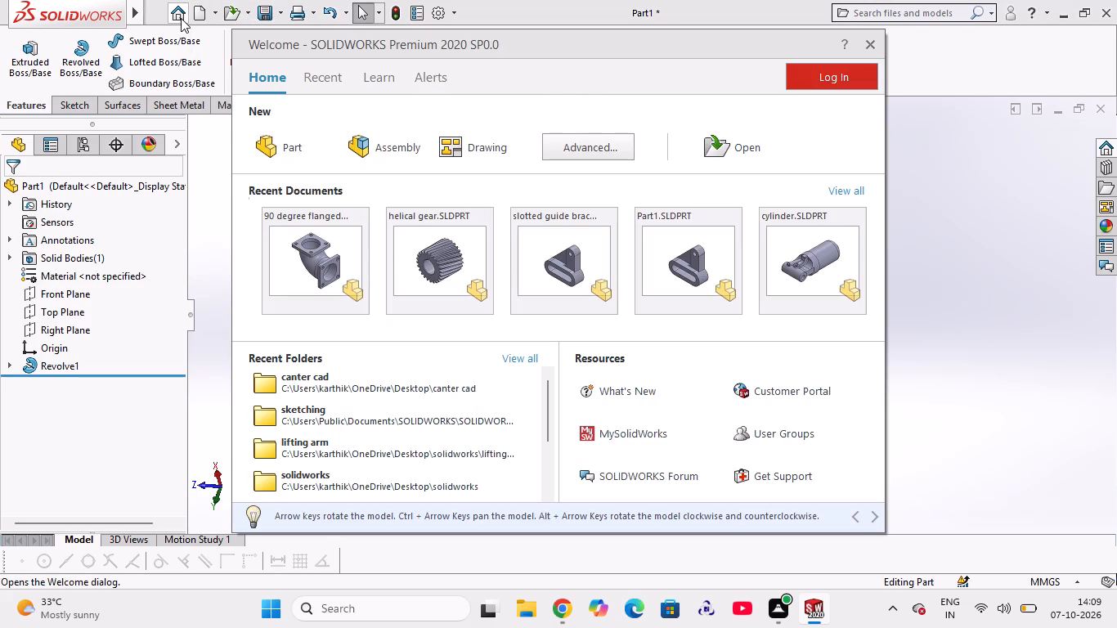
# Undo the revolve and recreate it from the profile sketch as a 360-degree Blind Revolved Boss/Base about the centerline.
pyautogui.click(339, 16)
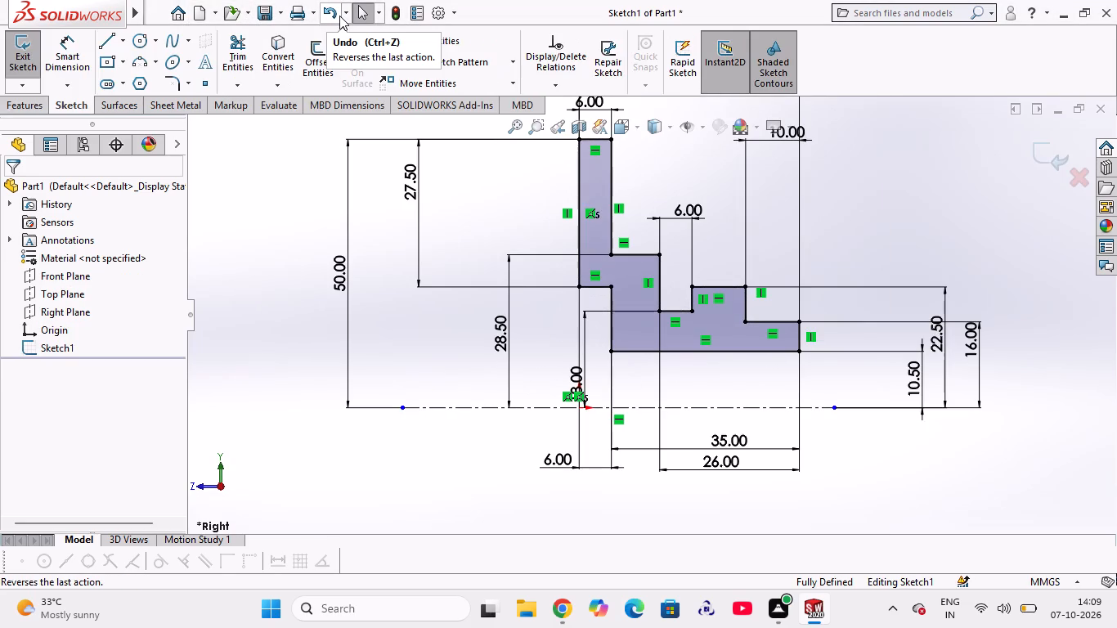
pyautogui.click(25, 115)
pyautogui.click(25, 110)
pyautogui.click(70, 67)
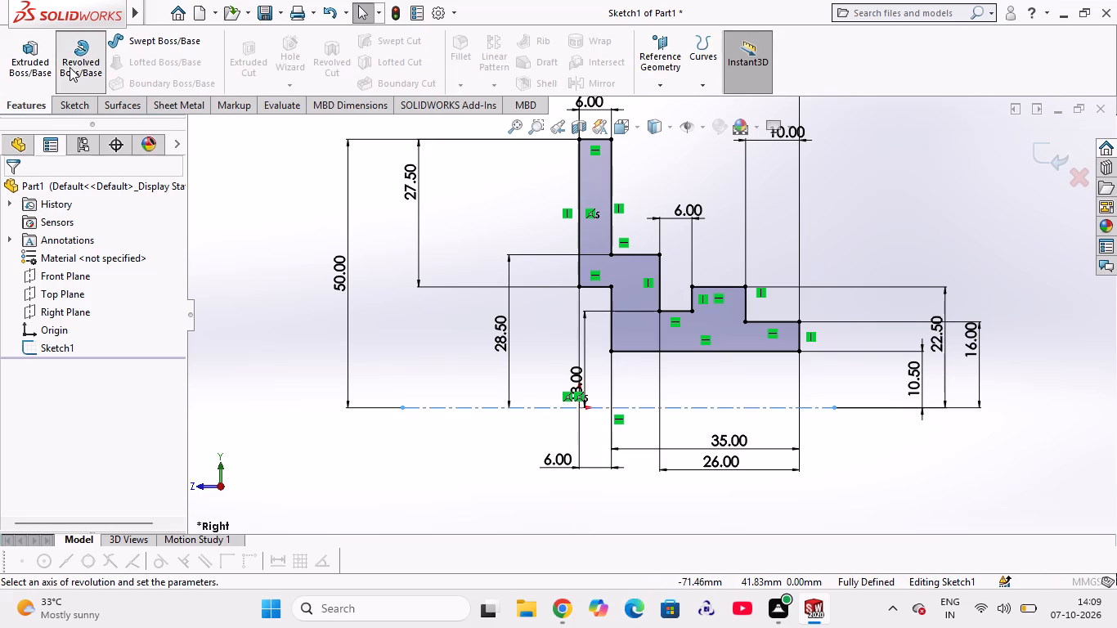
pyautogui.click(12, 187)
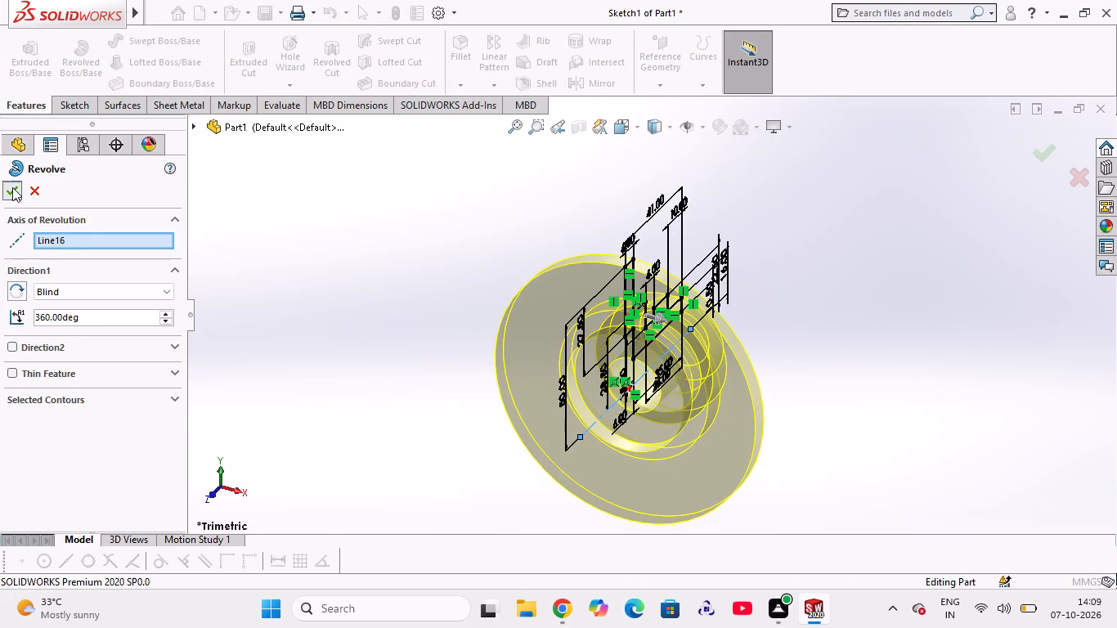
pyautogui.click(296, 152)
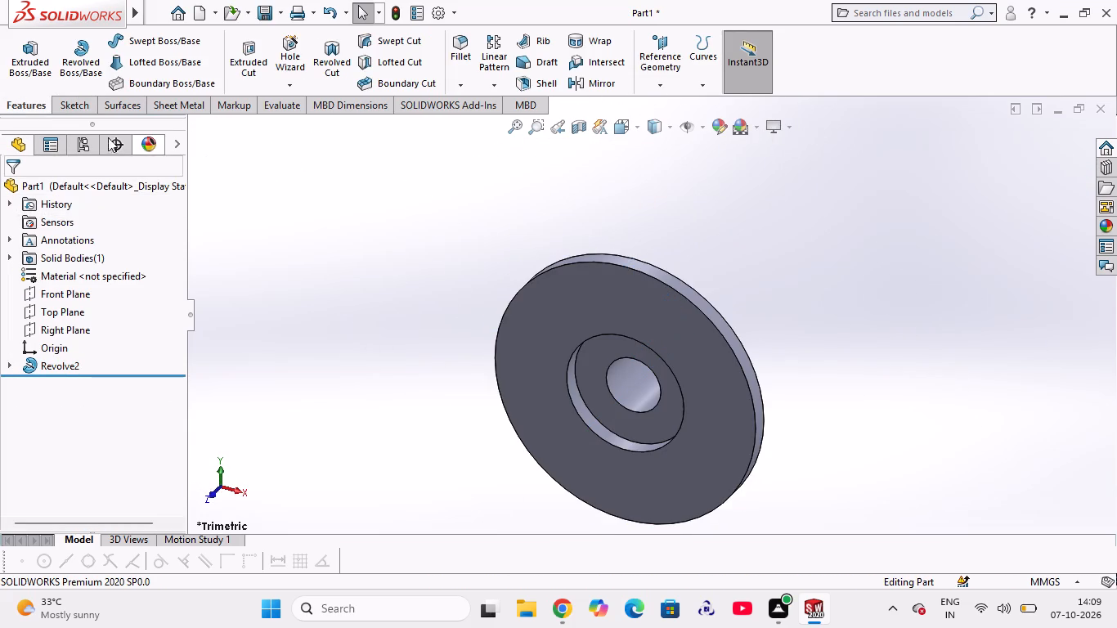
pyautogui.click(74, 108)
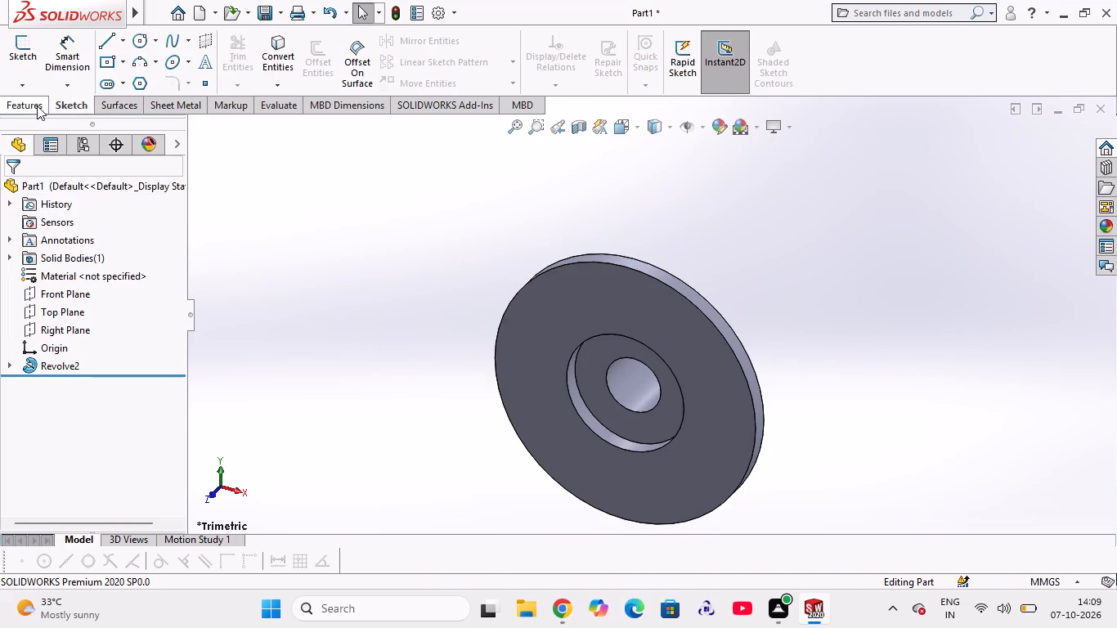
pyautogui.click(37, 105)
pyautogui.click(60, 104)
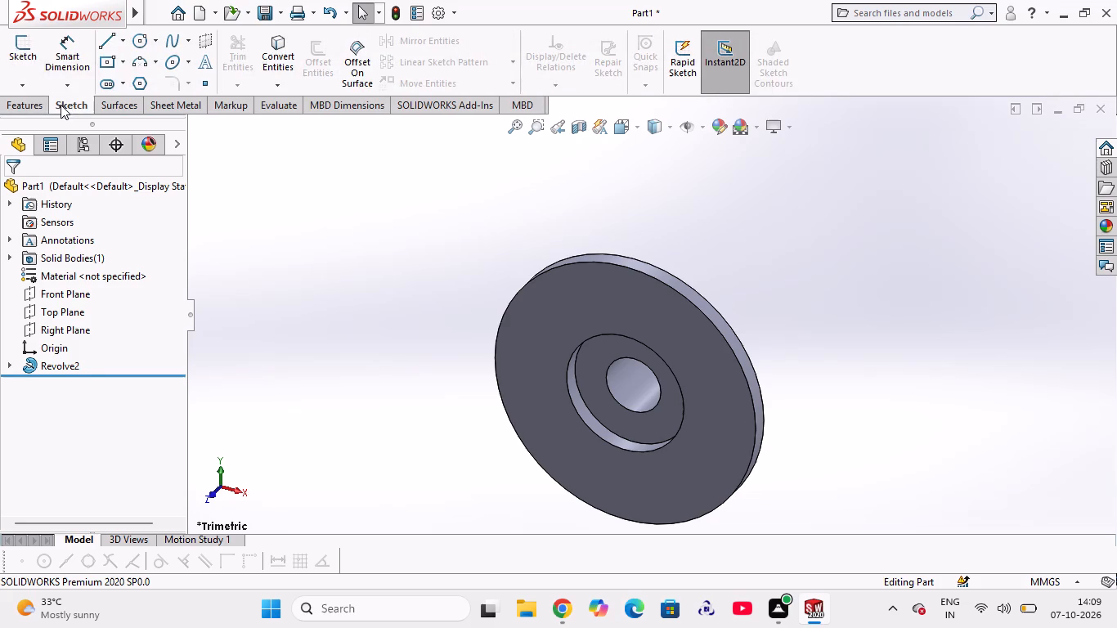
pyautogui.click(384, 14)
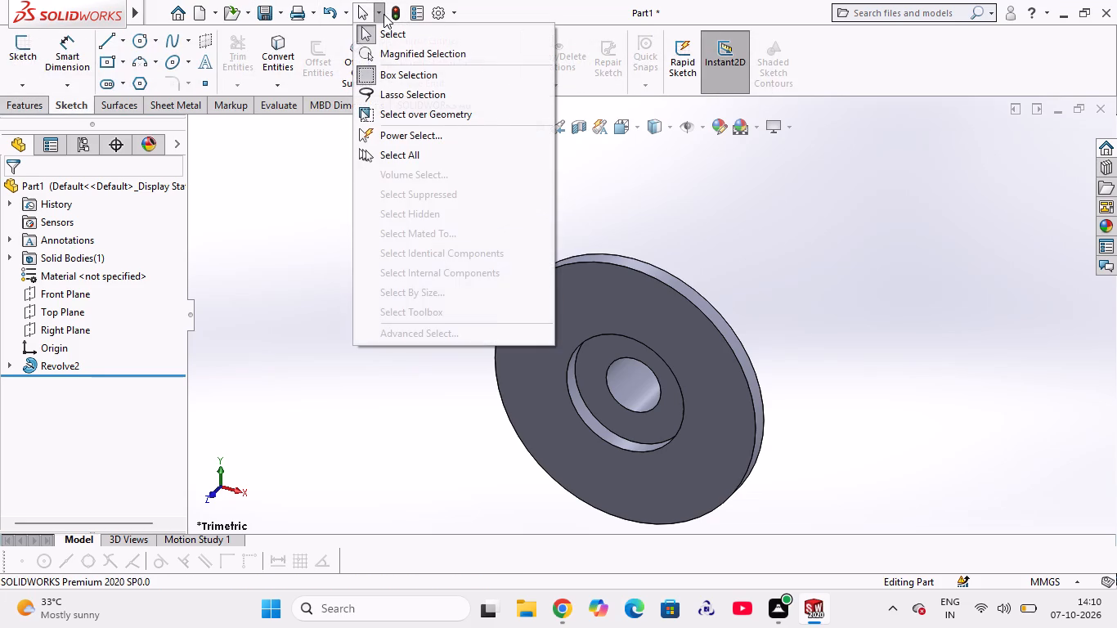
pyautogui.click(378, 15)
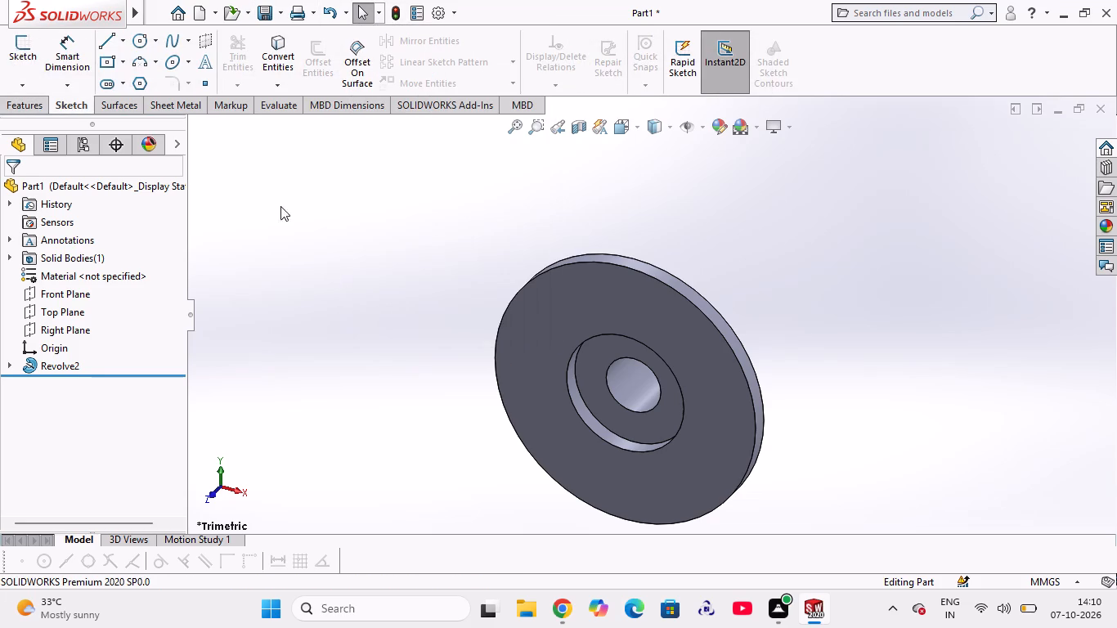
# Examine the recreated flange from several sides, including its recessed face, stepped hub, groove and bore.
pyautogui.click(420, 276)
pyautogui.moveTo(846, 298); pyautogui.dragTo(782, 294, button='middle')
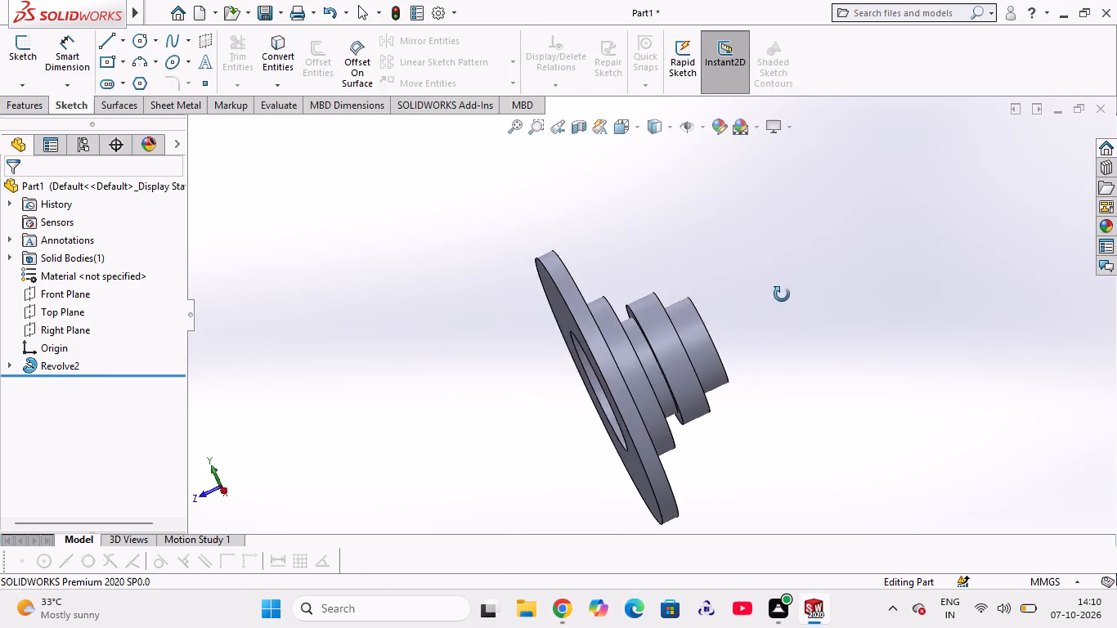
pyautogui.moveTo(782, 294); pyautogui.dragTo(781, 295, button='middle')
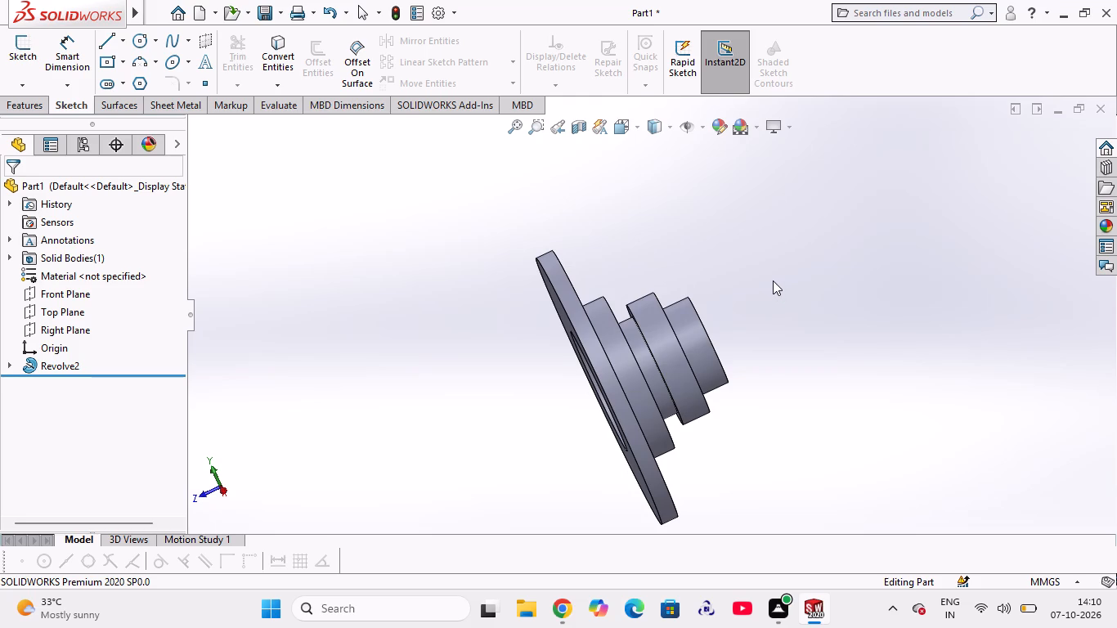
pyautogui.moveTo(419, 325); pyautogui.dragTo(426, 289, button='middle')
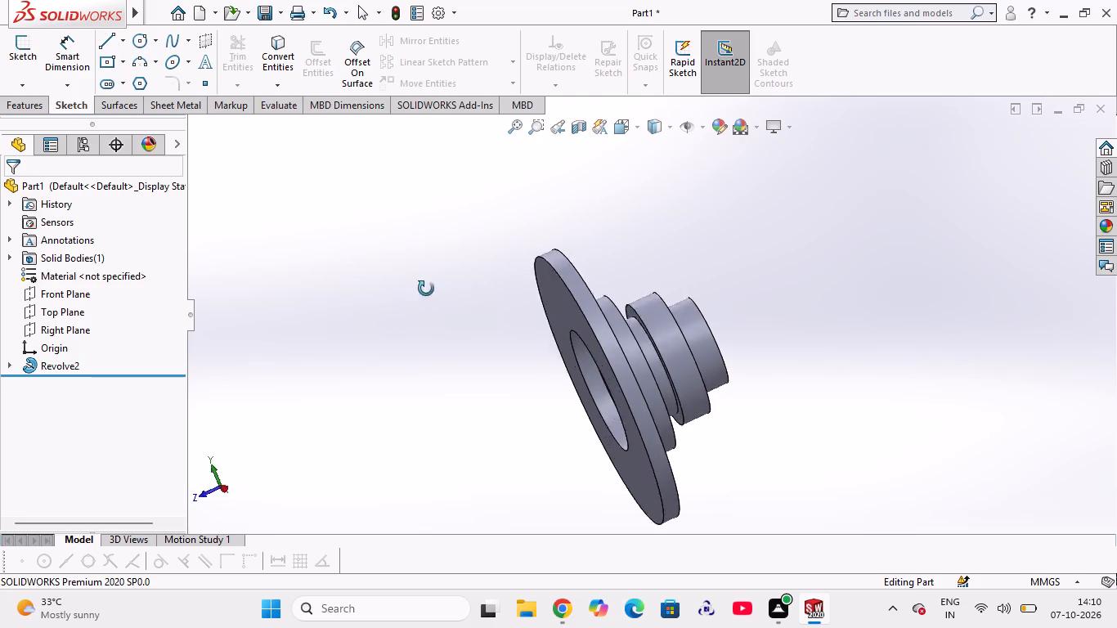
pyautogui.moveTo(426, 289); pyautogui.dragTo(457, 204, button='middle')
pyautogui.moveTo(815, 484); pyautogui.dragTo(787, 449, button='middle')
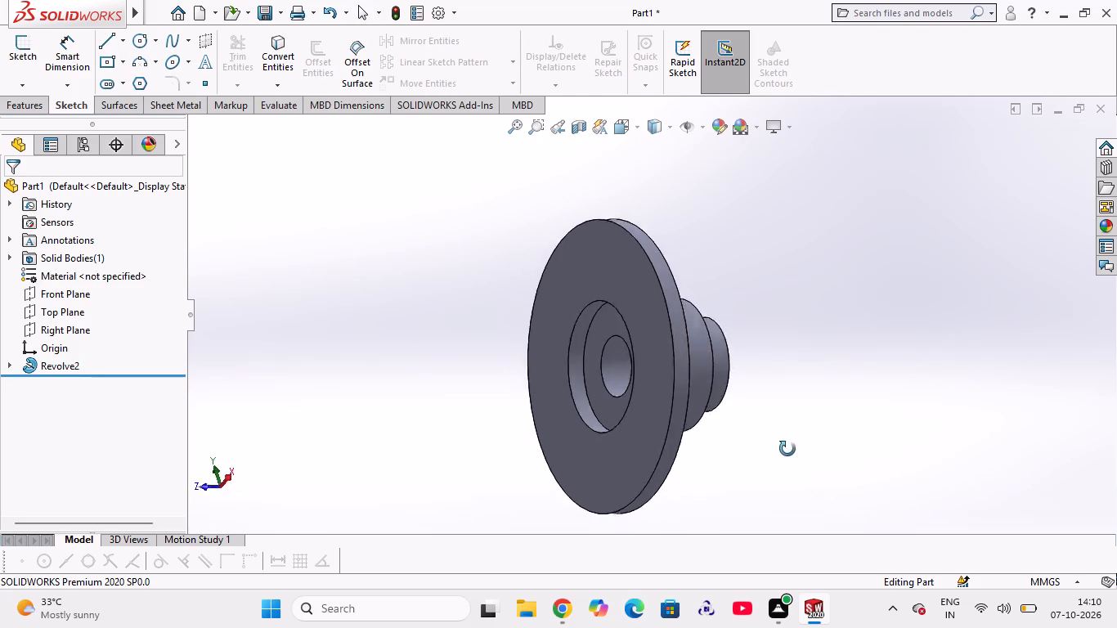
pyautogui.moveTo(787, 449); pyautogui.dragTo(735, 478, button='middle')
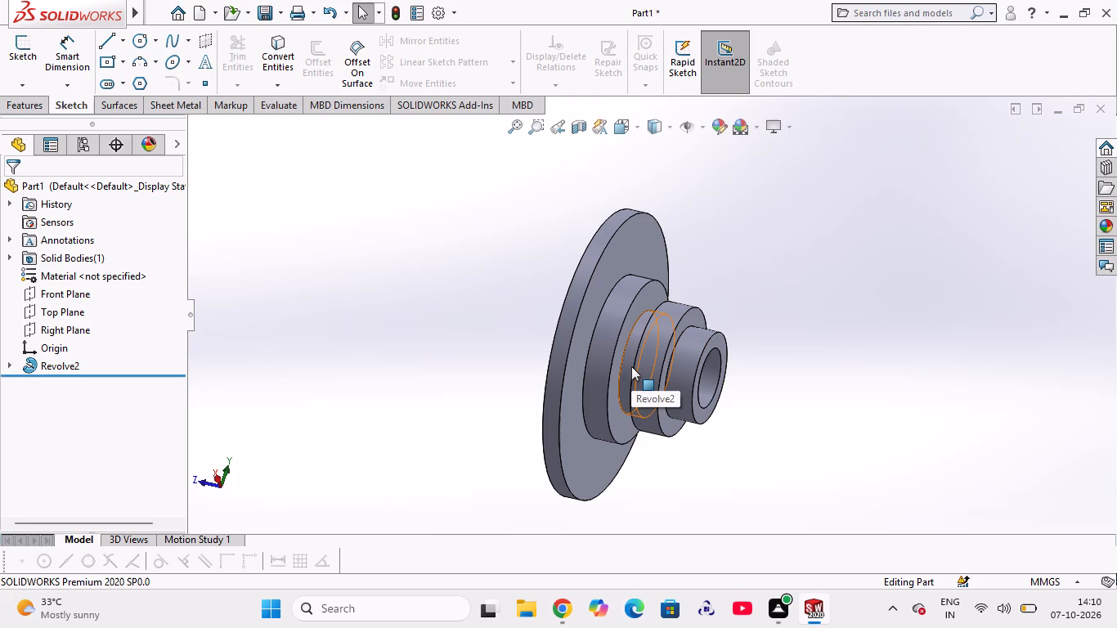
# Start Move/Copy Body and select the revolved flange as the body to move.
pyautogui.click(24, 107)
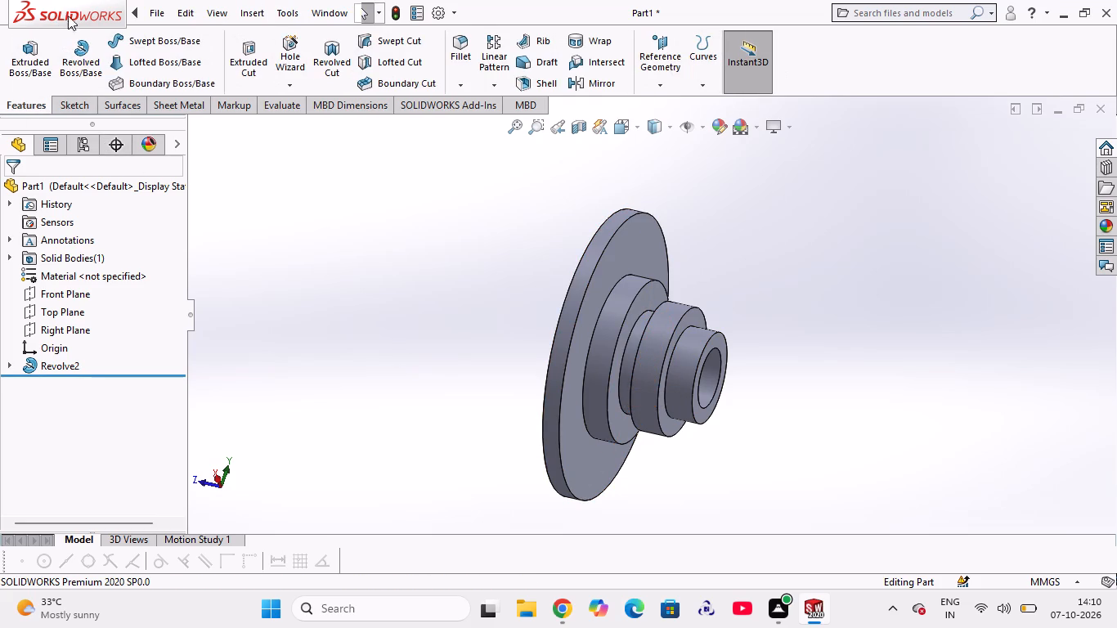
pyautogui.click(248, 8)
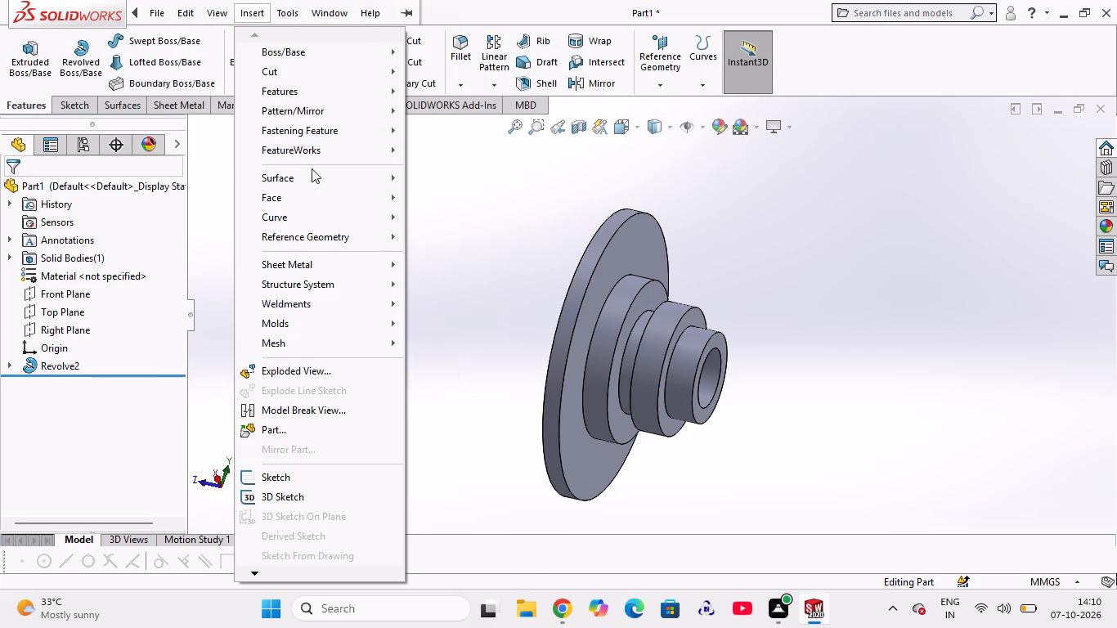
pyautogui.click(310, 83)
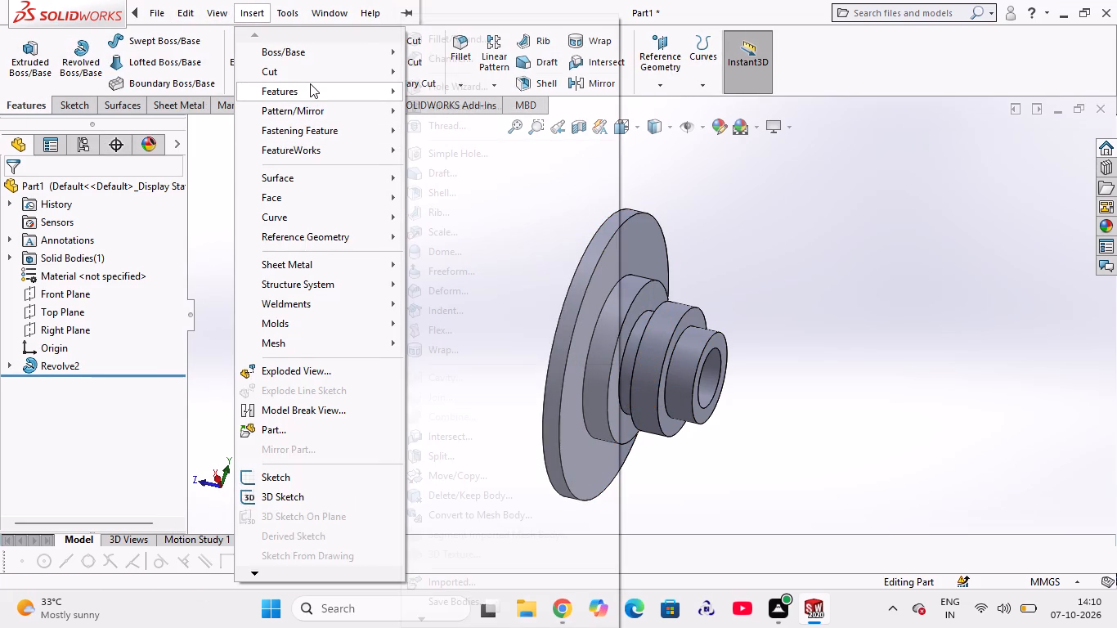
pyautogui.click(449, 481)
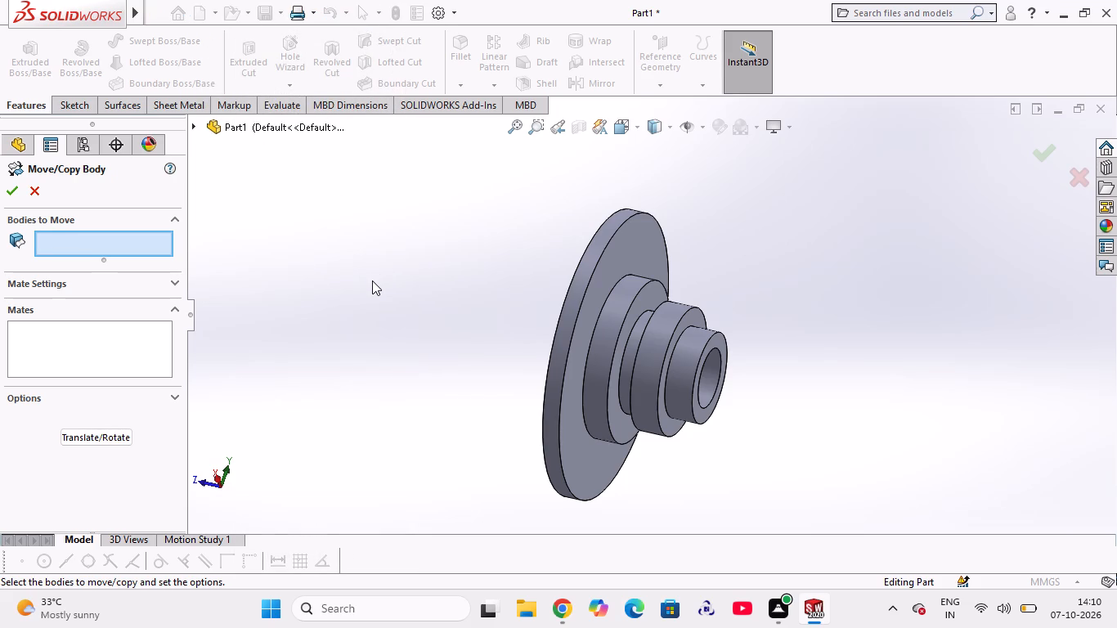
pyautogui.moveTo(372, 280); pyautogui.dragTo(446, 280, button='middle')
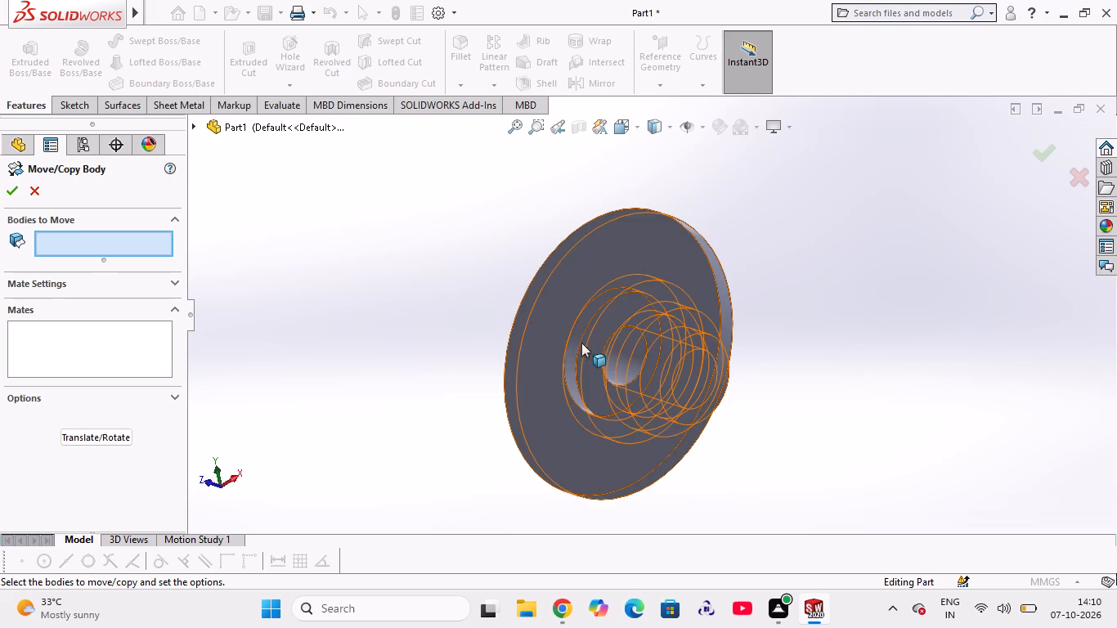
pyautogui.click(621, 357)
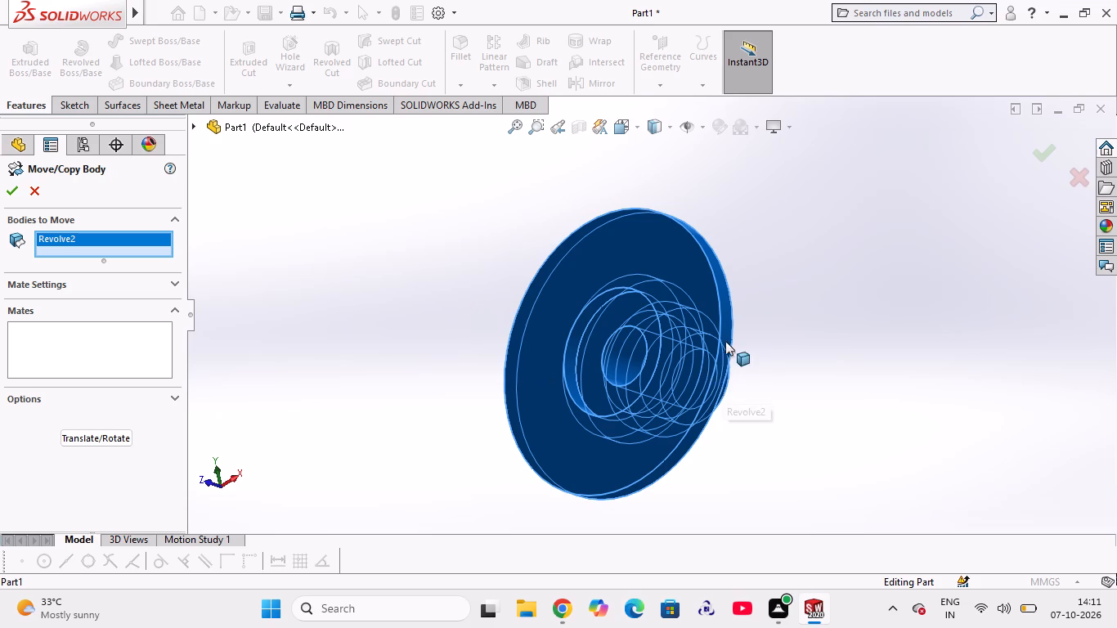
pyautogui.moveTo(738, 327); pyautogui.dragTo(701, 343, button='right')
pyautogui.rightClick(701, 343)
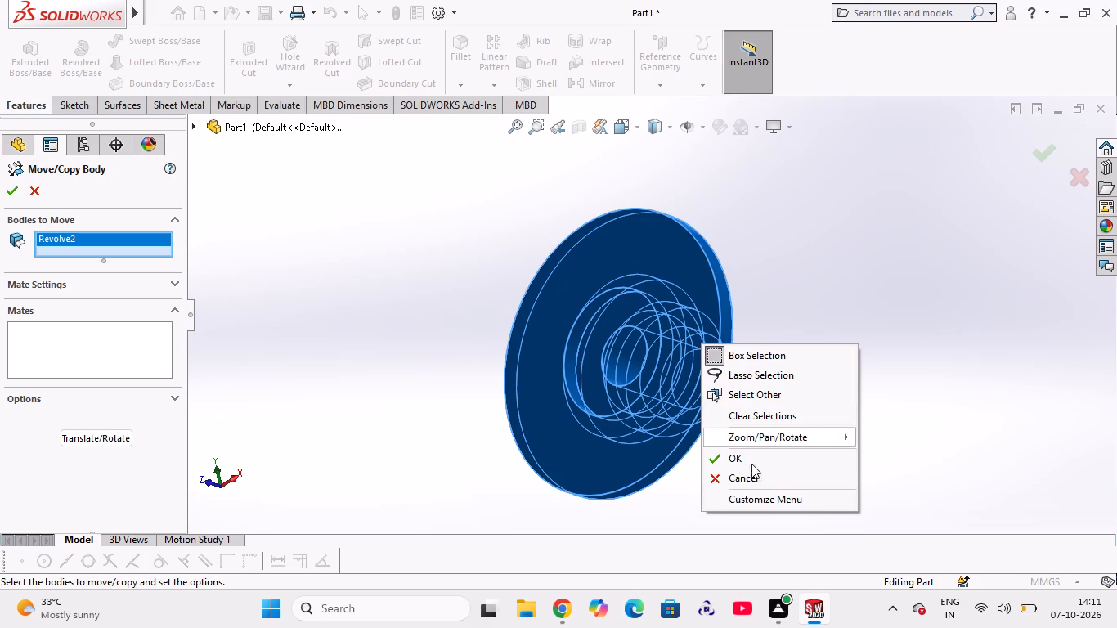
pyautogui.click(676, 244)
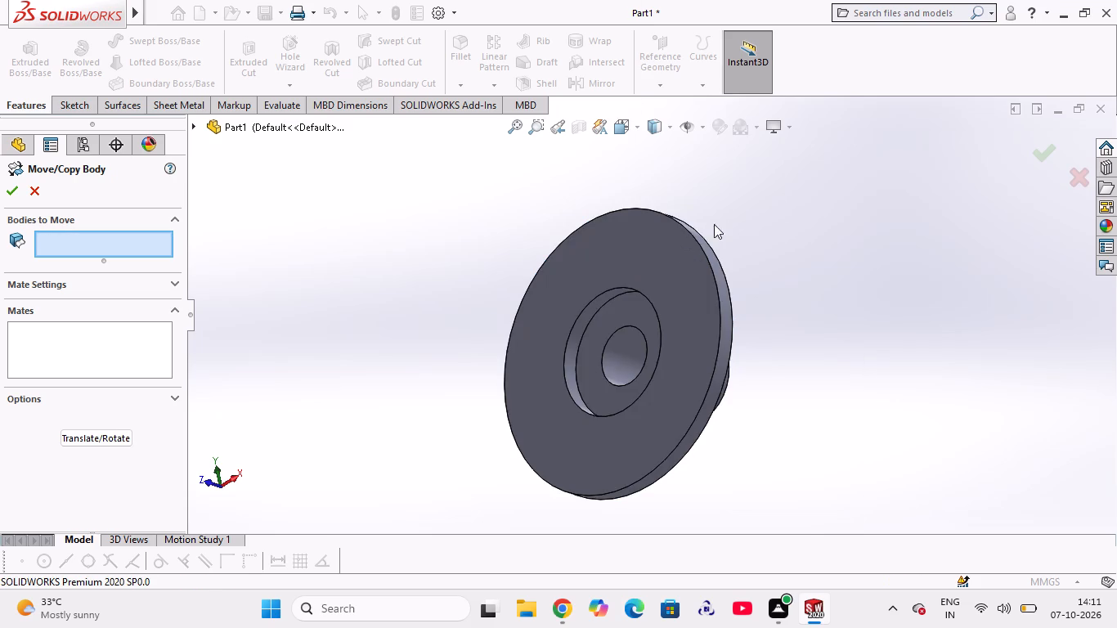
pyautogui.click(627, 290)
pyautogui.moveTo(808, 173); pyautogui.dragTo(776, 204, button='middle')
# Switch the selected flange's body move from mate constraints to Translate/Rotate mode.
pyautogui.click(176, 279)
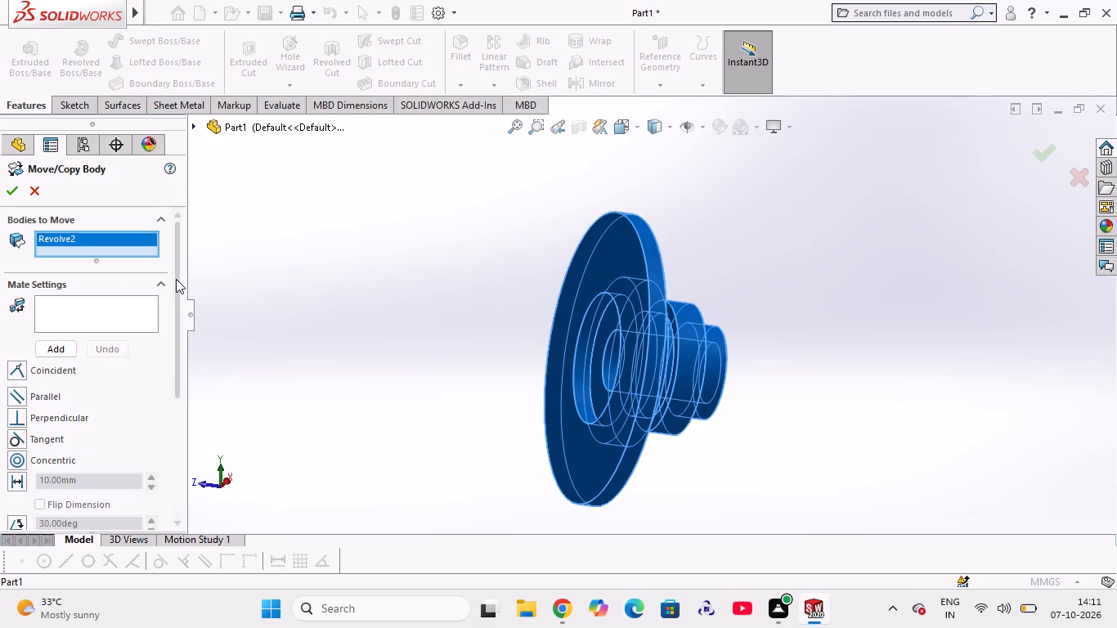
pyautogui.scroll(-1, 52, 347)
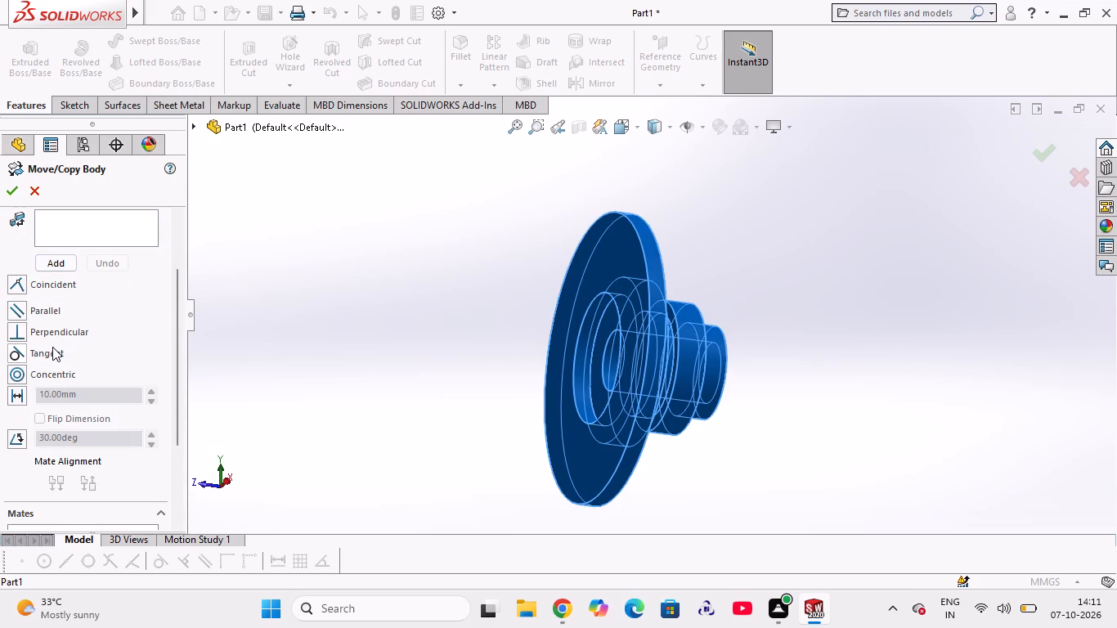
pyautogui.scroll(-5, 52, 347)
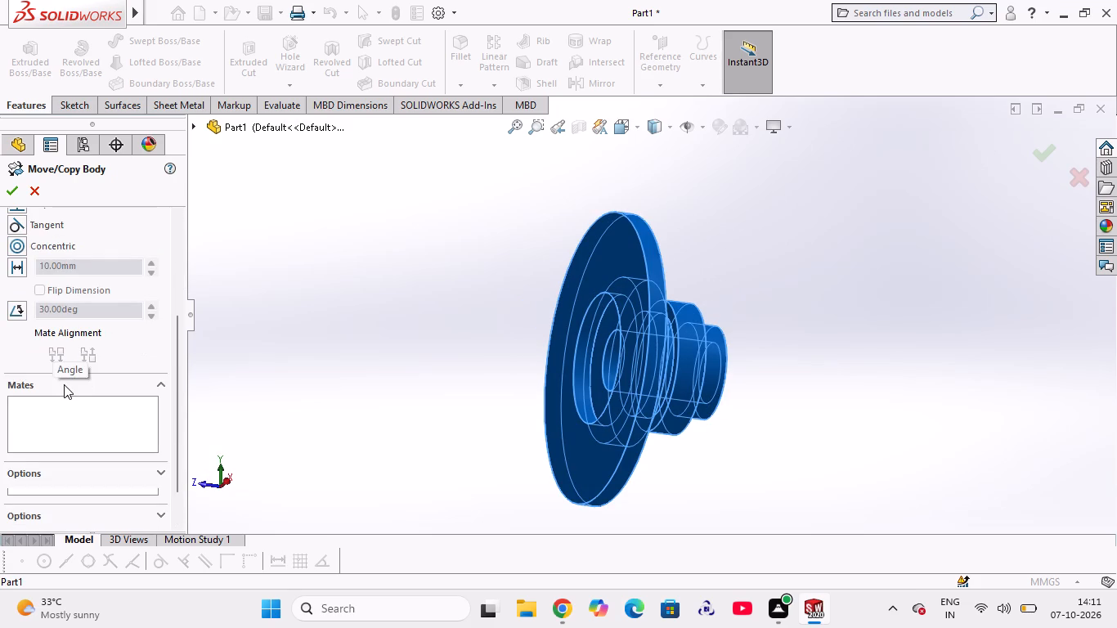
pyautogui.scroll(5, 59, 419)
pyautogui.click(89, 510)
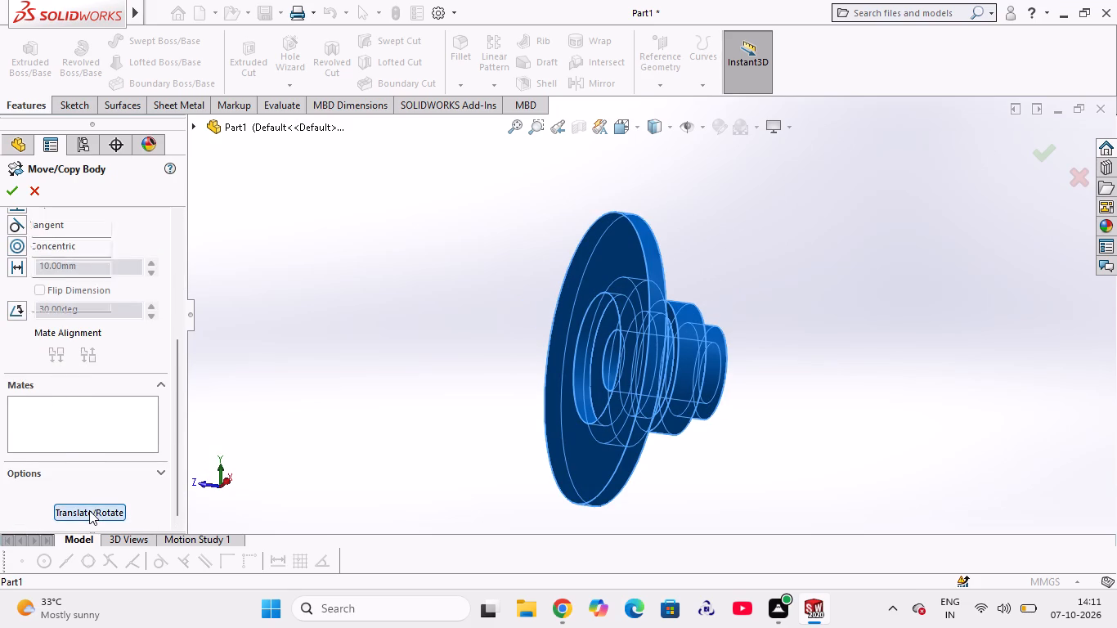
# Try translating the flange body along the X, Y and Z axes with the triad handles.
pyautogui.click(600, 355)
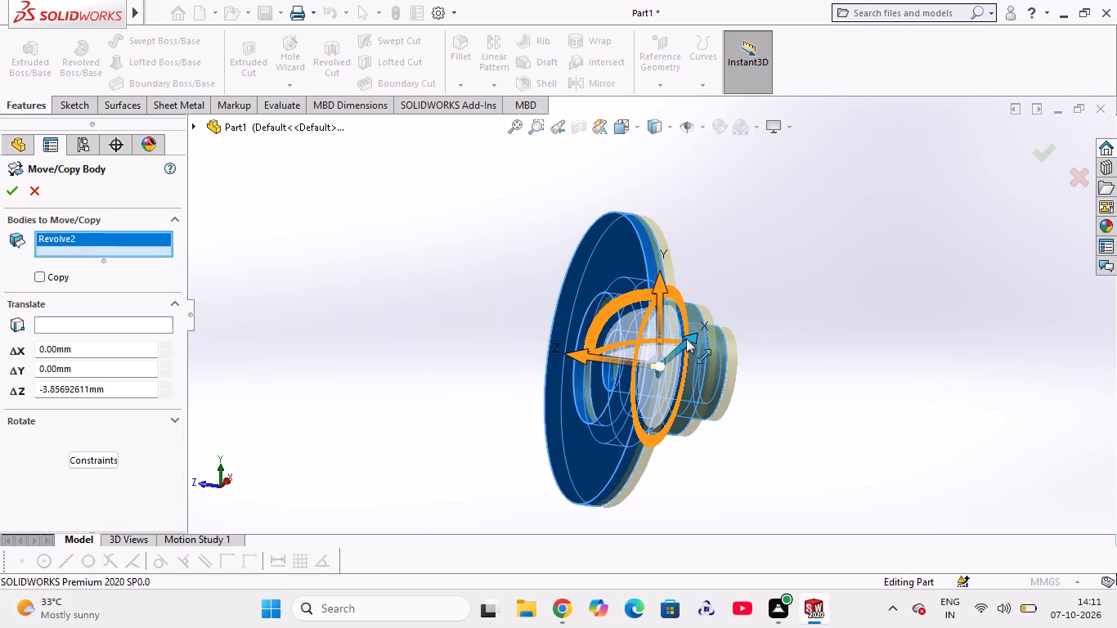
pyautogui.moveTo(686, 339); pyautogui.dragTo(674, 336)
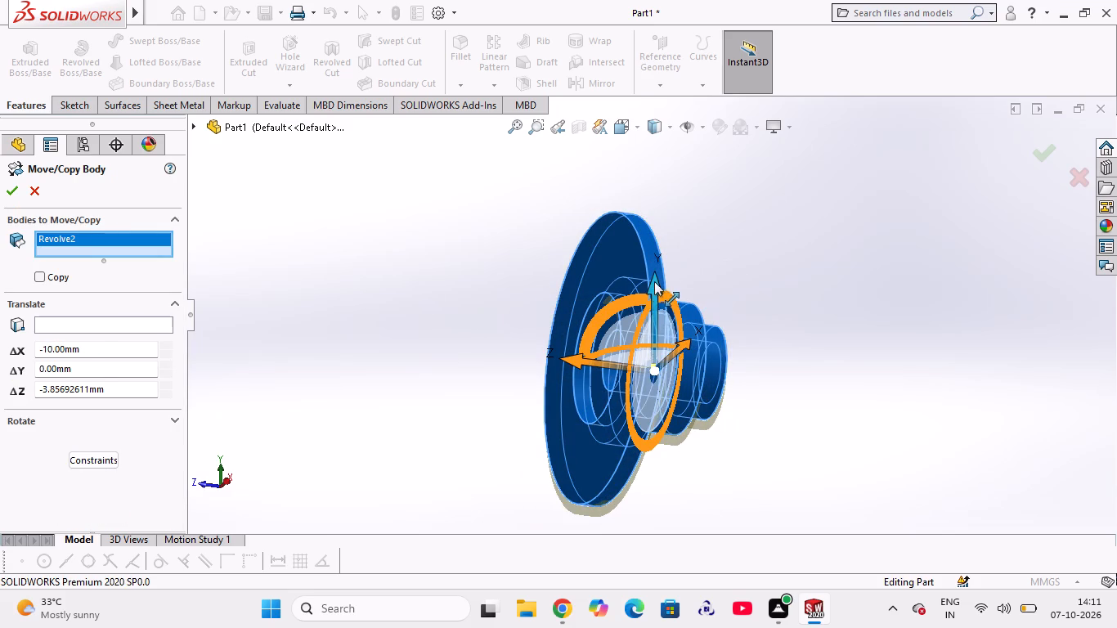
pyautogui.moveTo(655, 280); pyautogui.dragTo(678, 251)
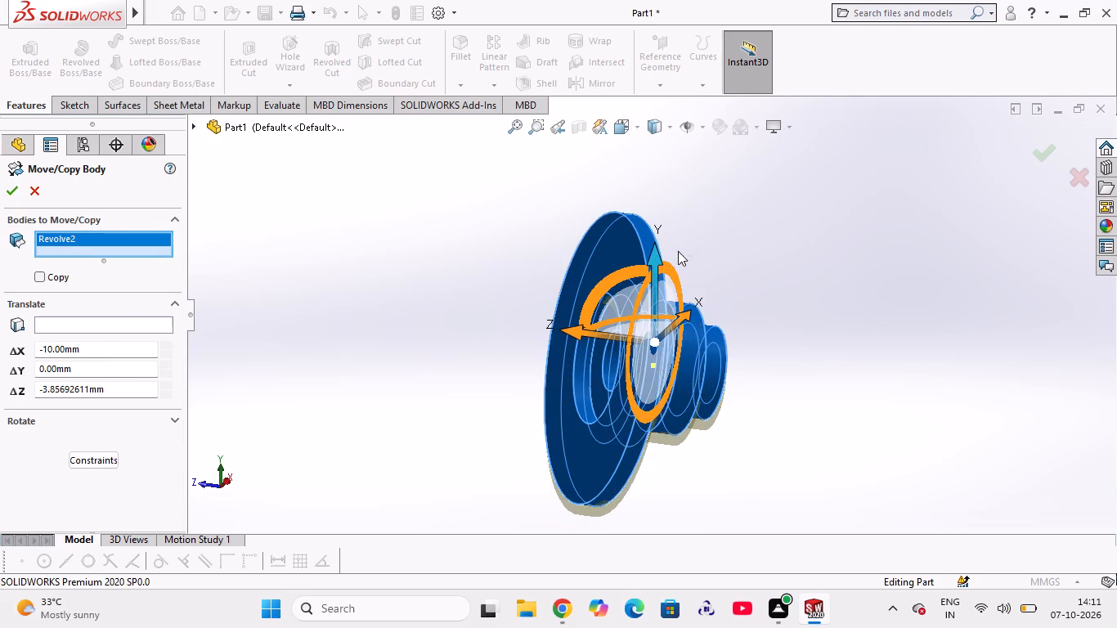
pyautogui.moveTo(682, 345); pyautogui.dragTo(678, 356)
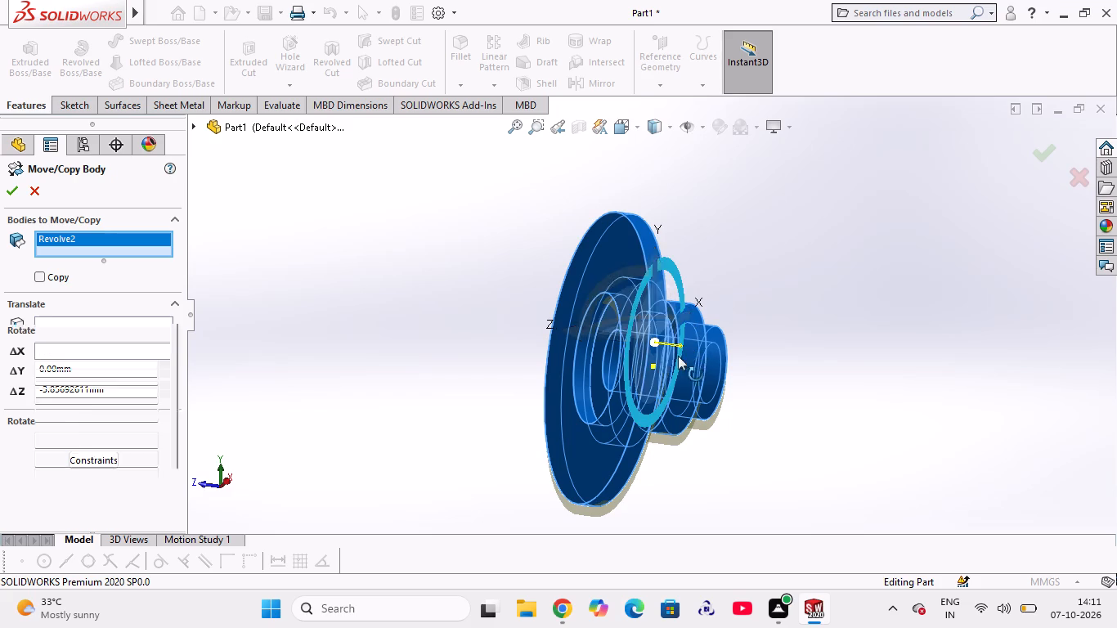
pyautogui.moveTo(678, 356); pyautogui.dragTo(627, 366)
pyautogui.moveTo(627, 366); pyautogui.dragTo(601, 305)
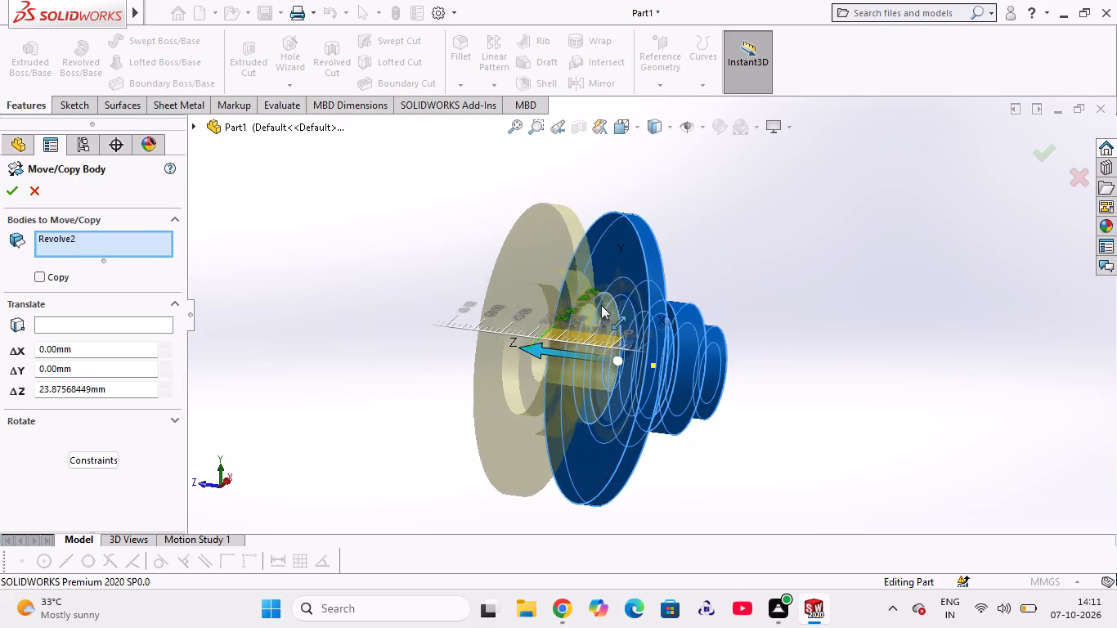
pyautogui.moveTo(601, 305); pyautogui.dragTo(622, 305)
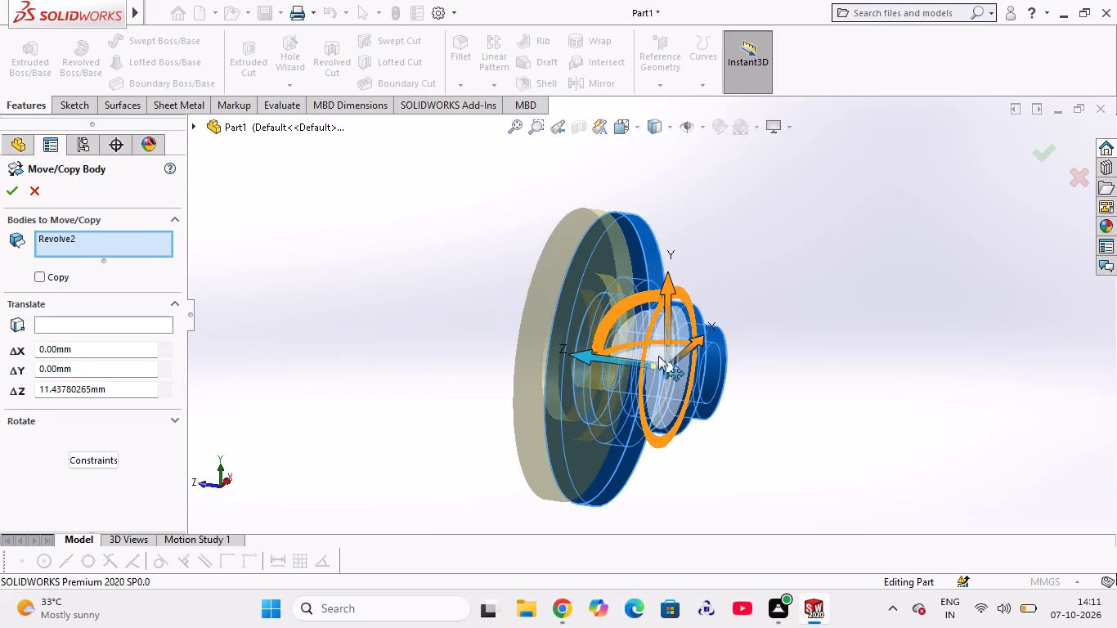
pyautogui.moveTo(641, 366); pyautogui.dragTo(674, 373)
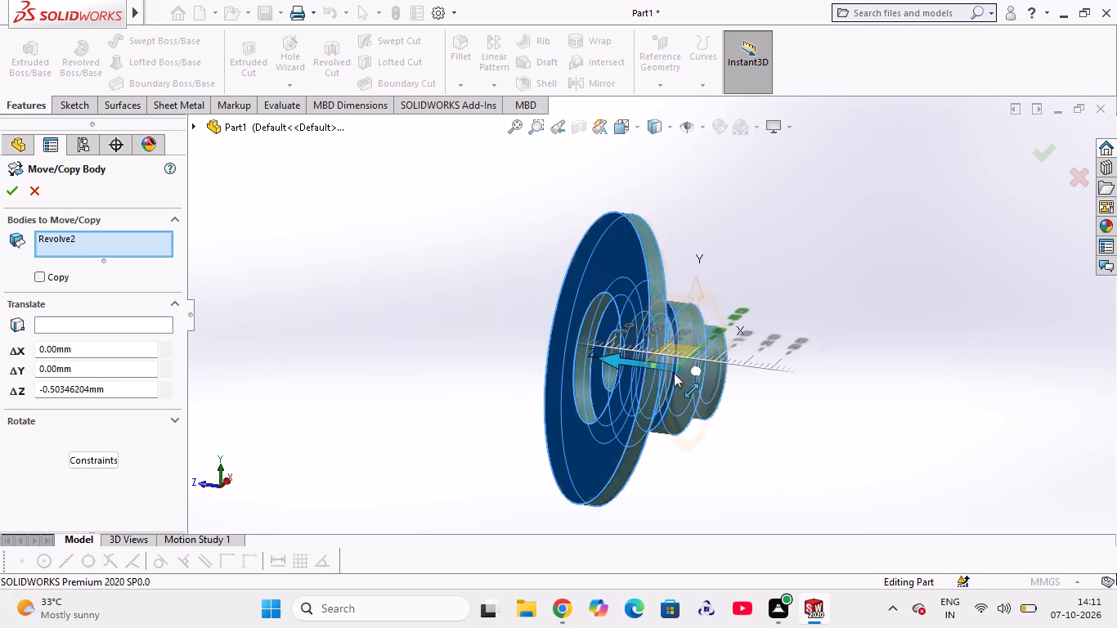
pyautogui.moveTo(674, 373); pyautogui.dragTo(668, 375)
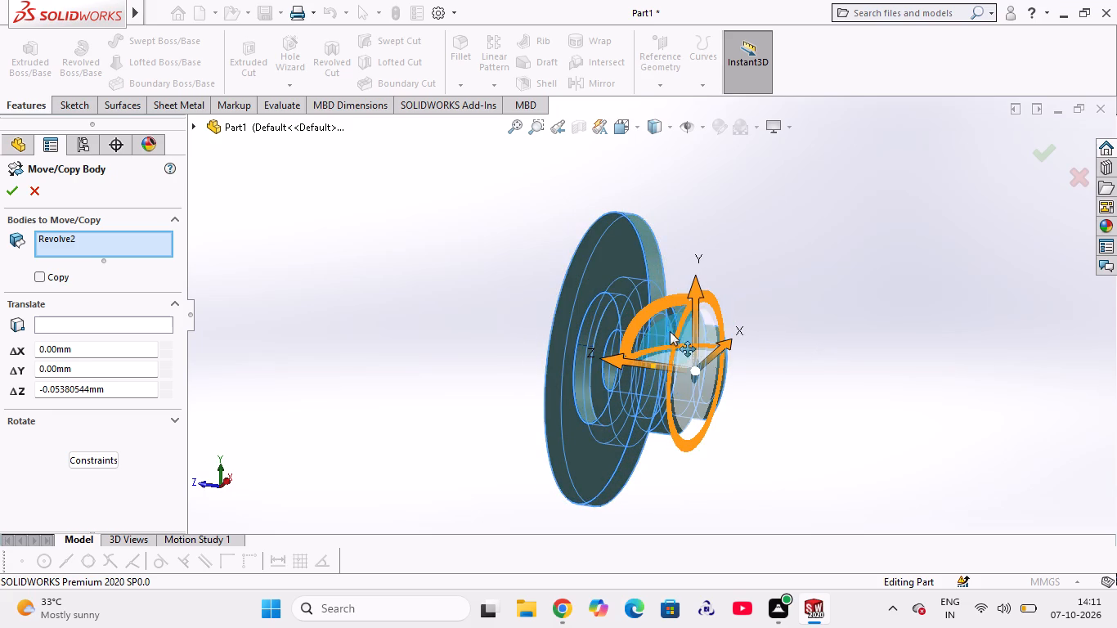
# Rotate the flange body 270 degrees about the Y axis and complete the body move.
pyautogui.moveTo(656, 346); pyautogui.dragTo(618, 350)
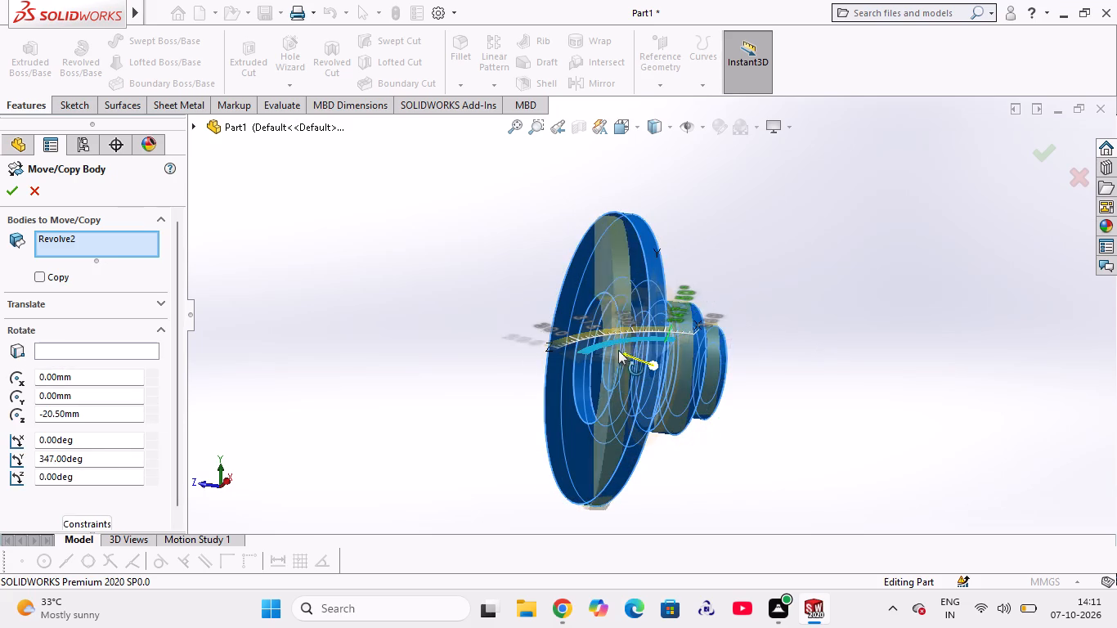
pyautogui.moveTo(618, 350); pyautogui.dragTo(547, 334)
pyautogui.moveTo(505, 328); pyautogui.dragTo(437, 326)
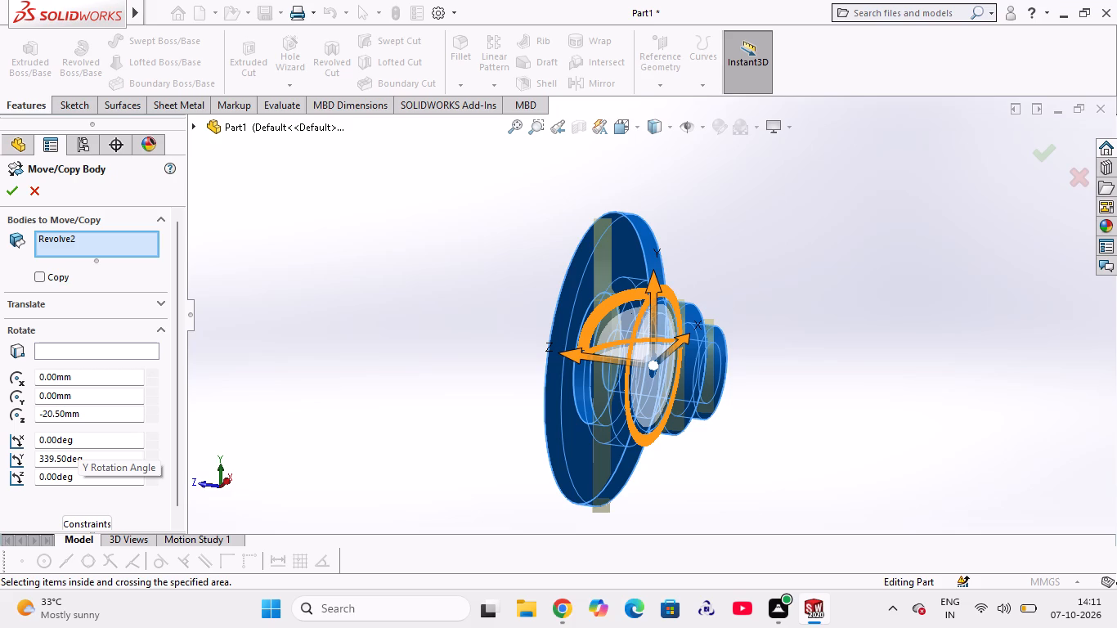
pyautogui.moveTo(36, 458); pyautogui.dragTo(87, 464)
pyautogui.press('2')
pyautogui.write('70')
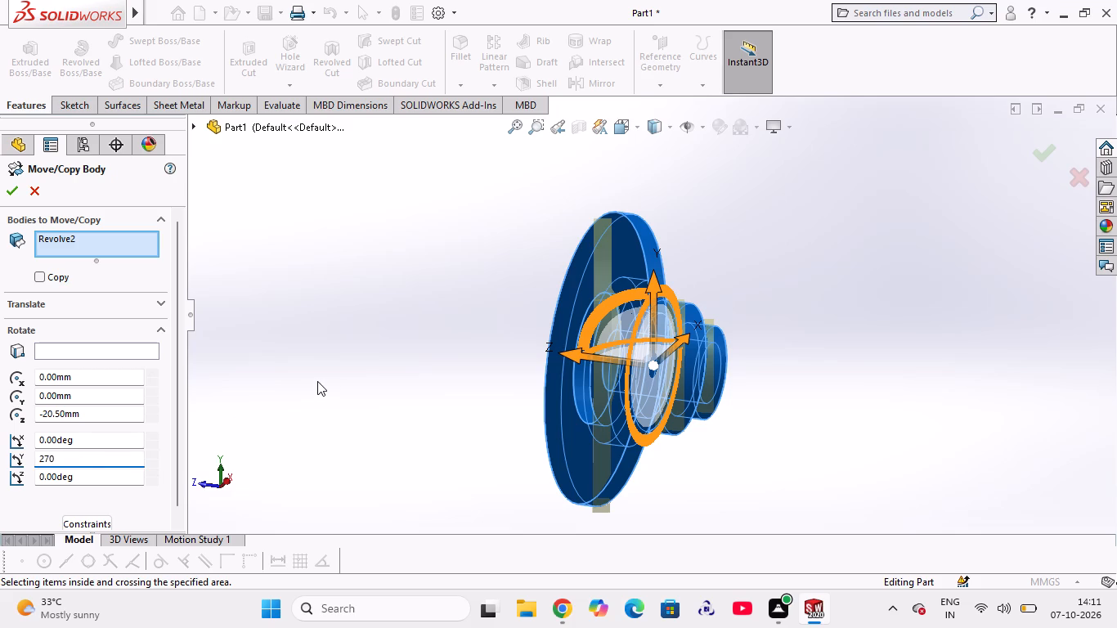
pyautogui.click(317, 381)
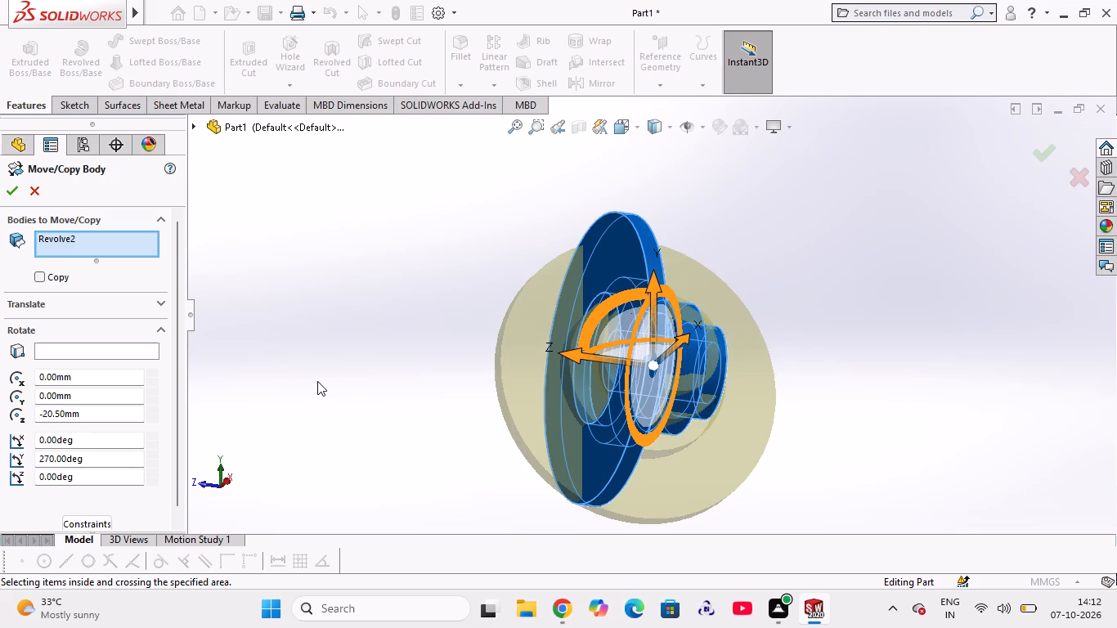
pyautogui.click(14, 196)
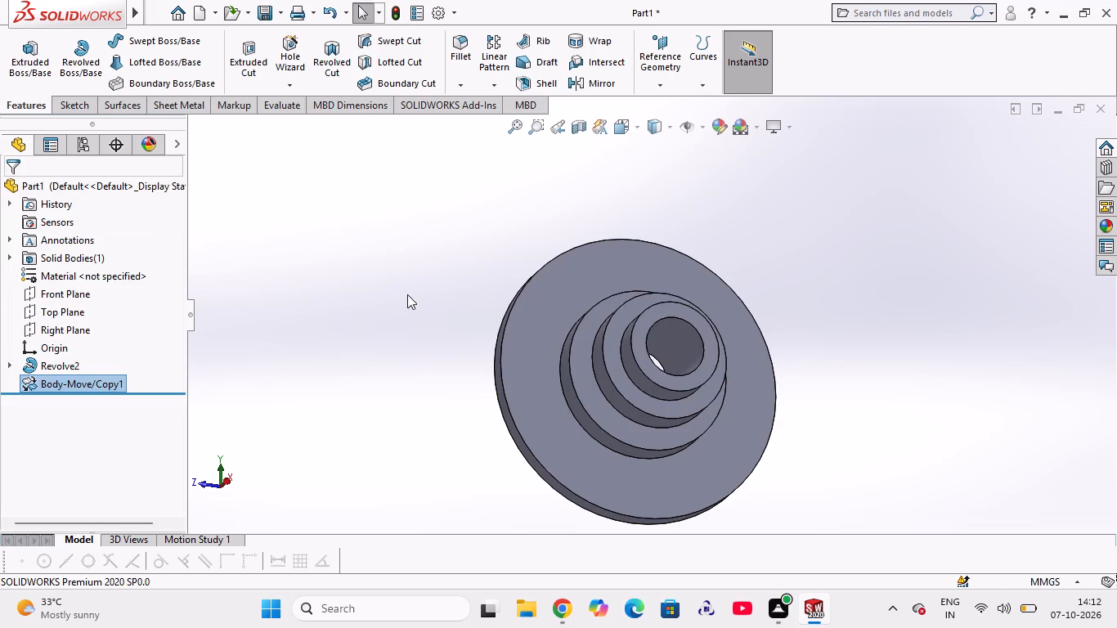
# Start a Thread feature and select the circular edge beside the groove on the middle hub step as its location.
pyautogui.moveTo(413, 286); pyautogui.dragTo(446, 410, button='middle')
pyautogui.middleClick(446, 410)
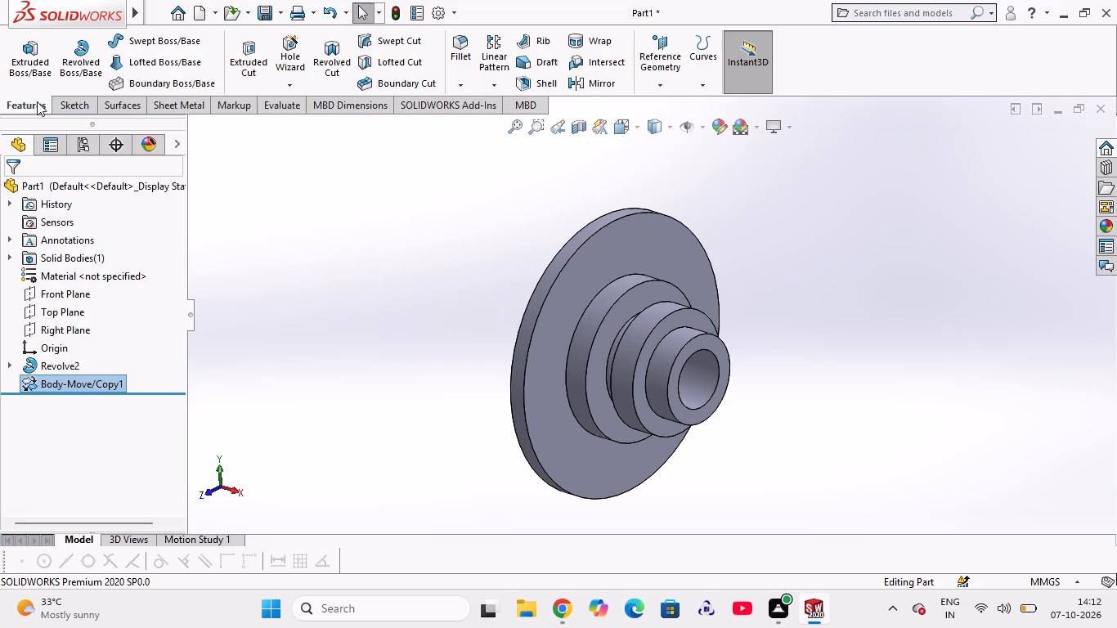
pyautogui.click(291, 85)
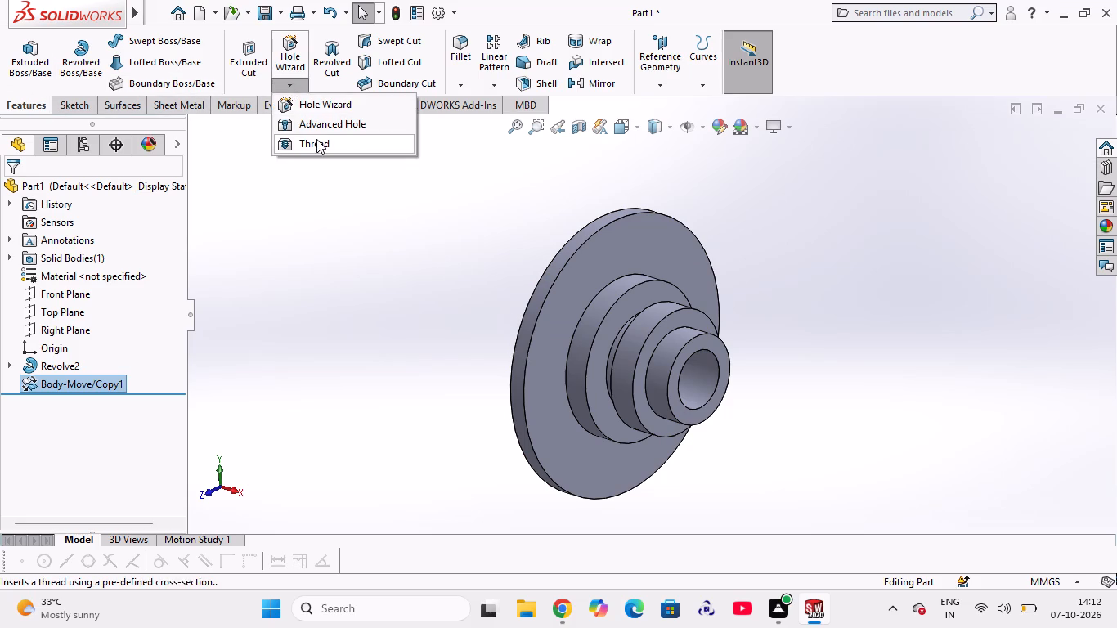
pyautogui.click(316, 141)
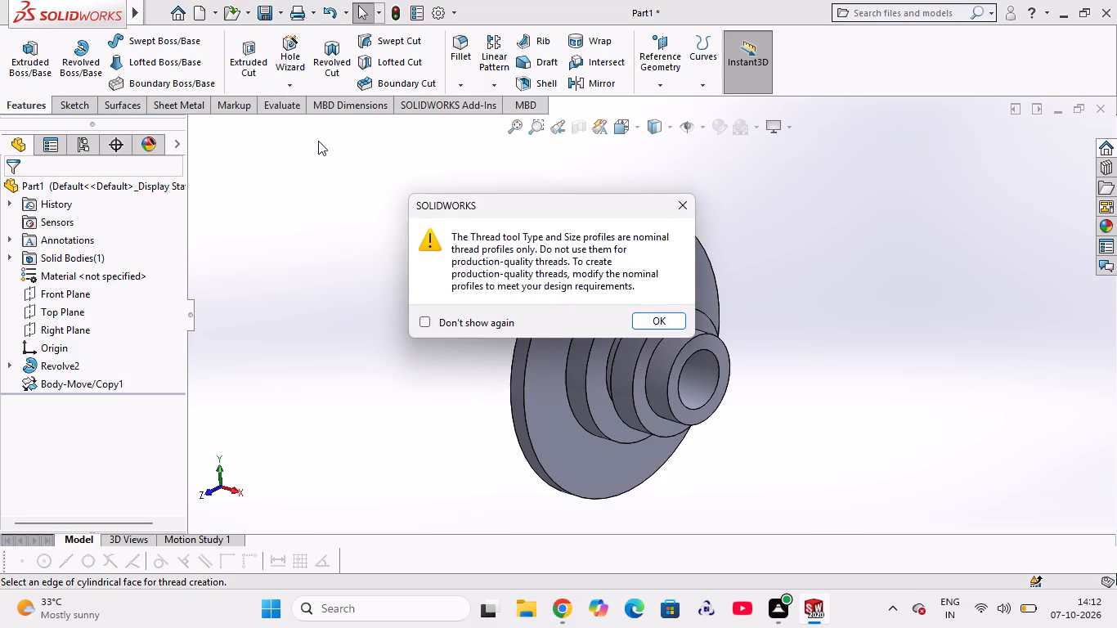
pyautogui.click(660, 317)
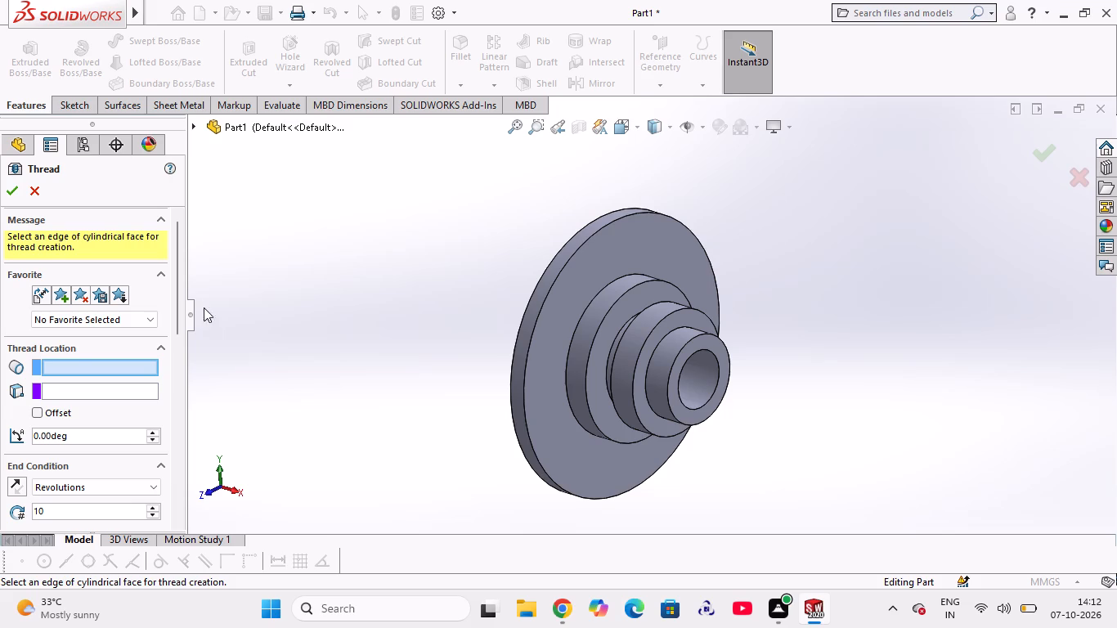
pyautogui.click(617, 351)
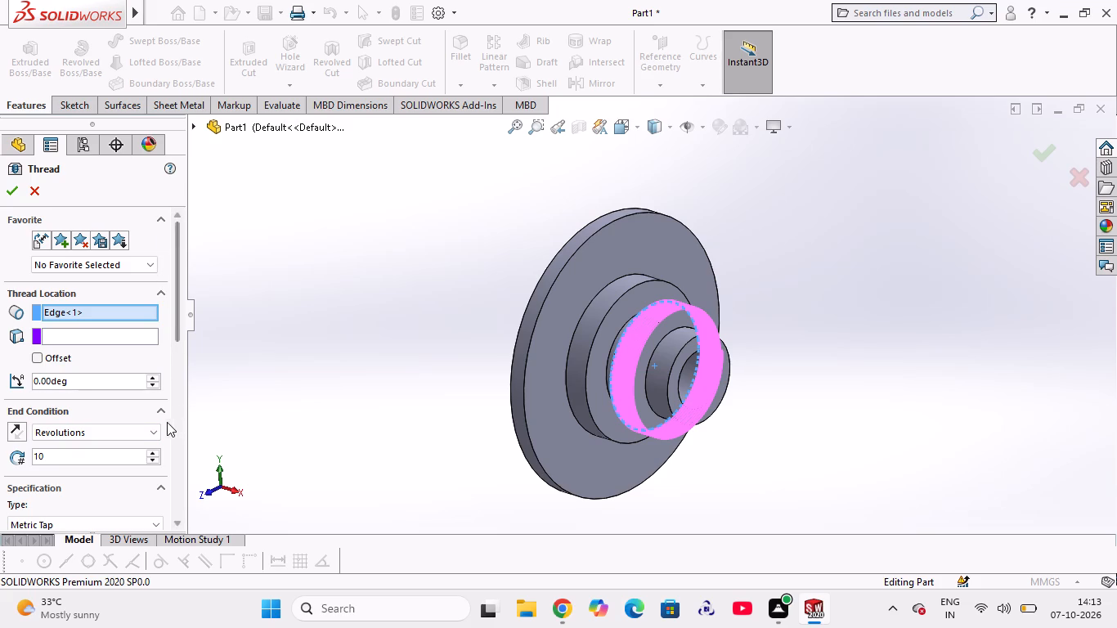
# Set the Metric Tap thread size to M45x1.5 and try to create the cut thread with 10 revolutions.
pyautogui.scroll(-3, 106, 401)
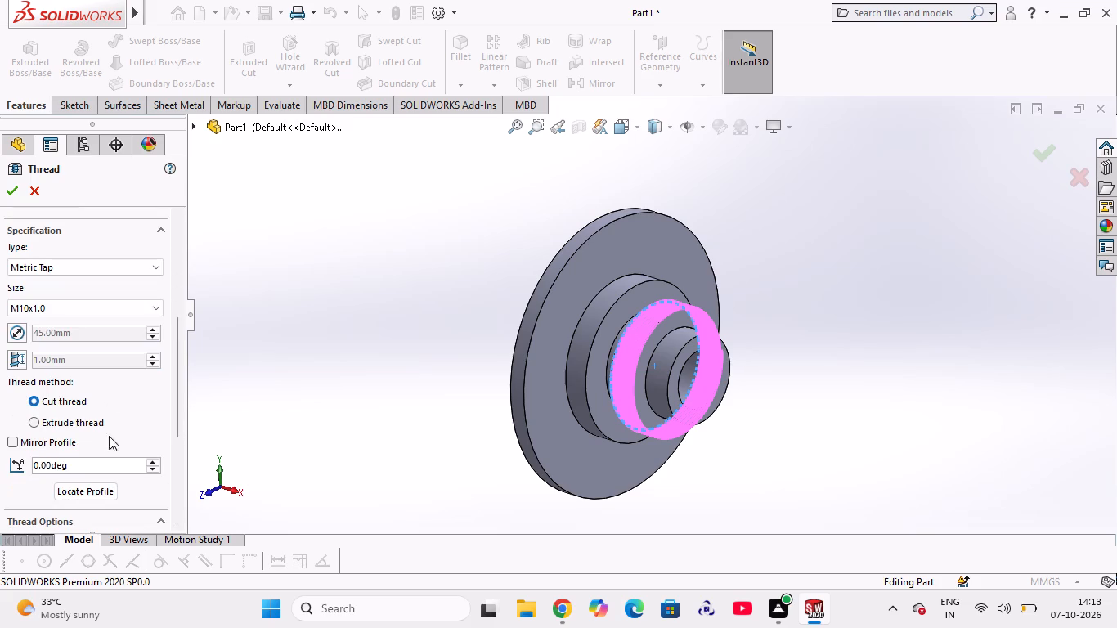
pyautogui.scroll(1, 74, 447)
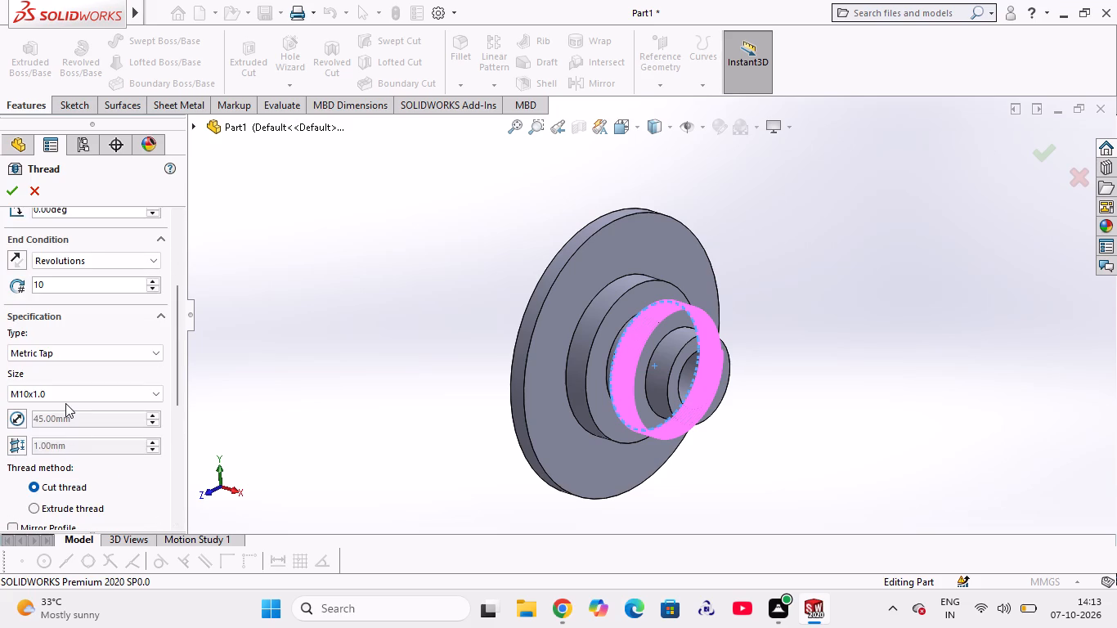
pyautogui.scroll(1, 65, 407)
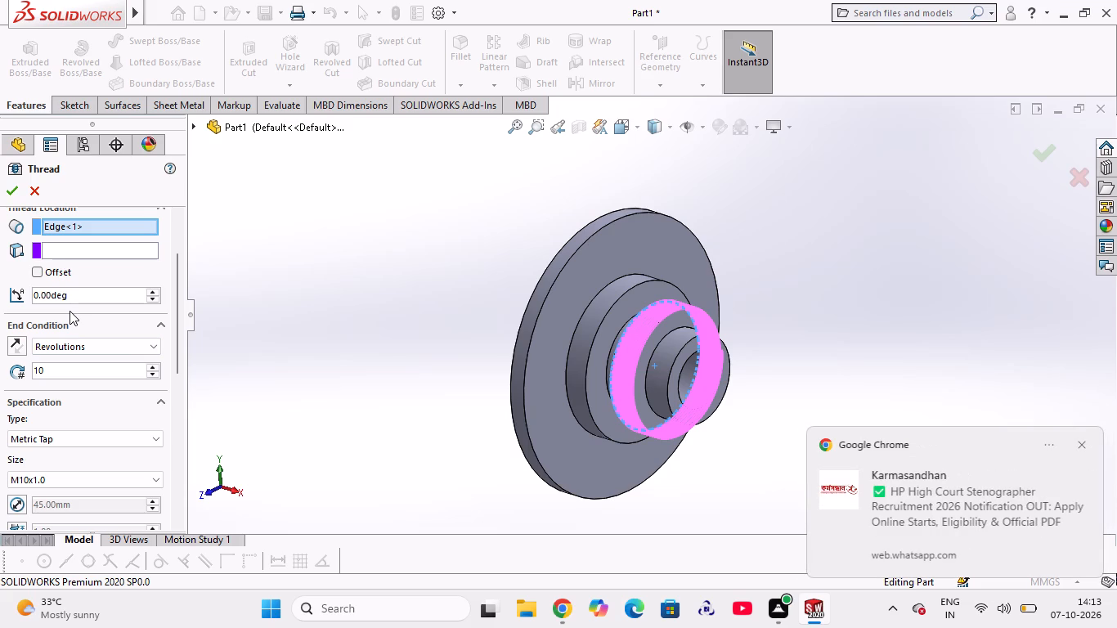
pyautogui.click(102, 476)
pyautogui.scroll(-1, 41, 333)
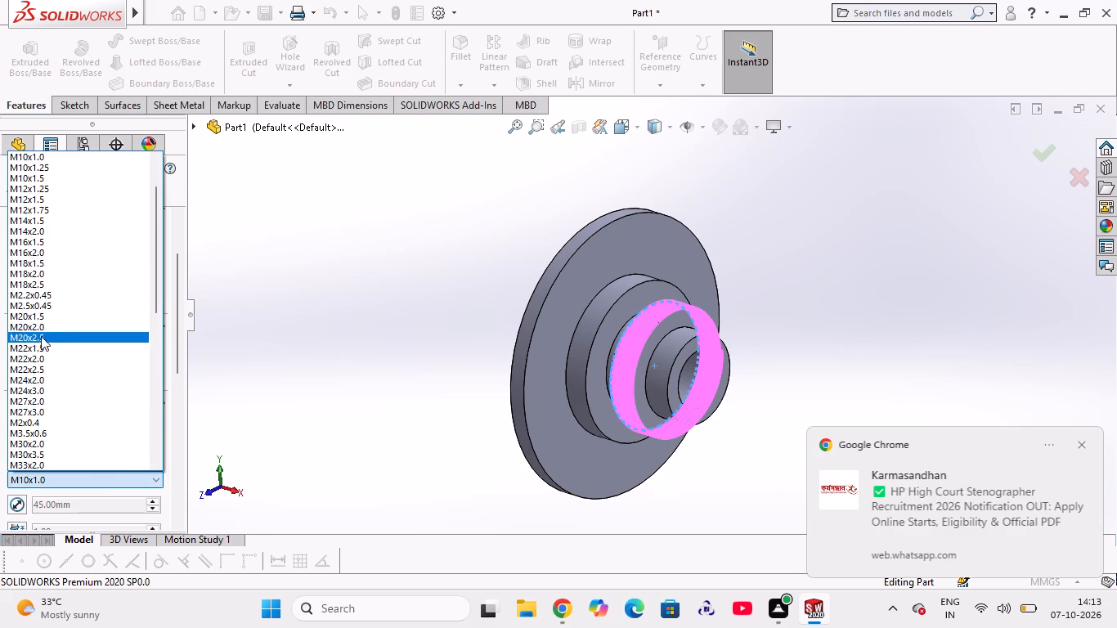
pyautogui.scroll(-4, 41, 336)
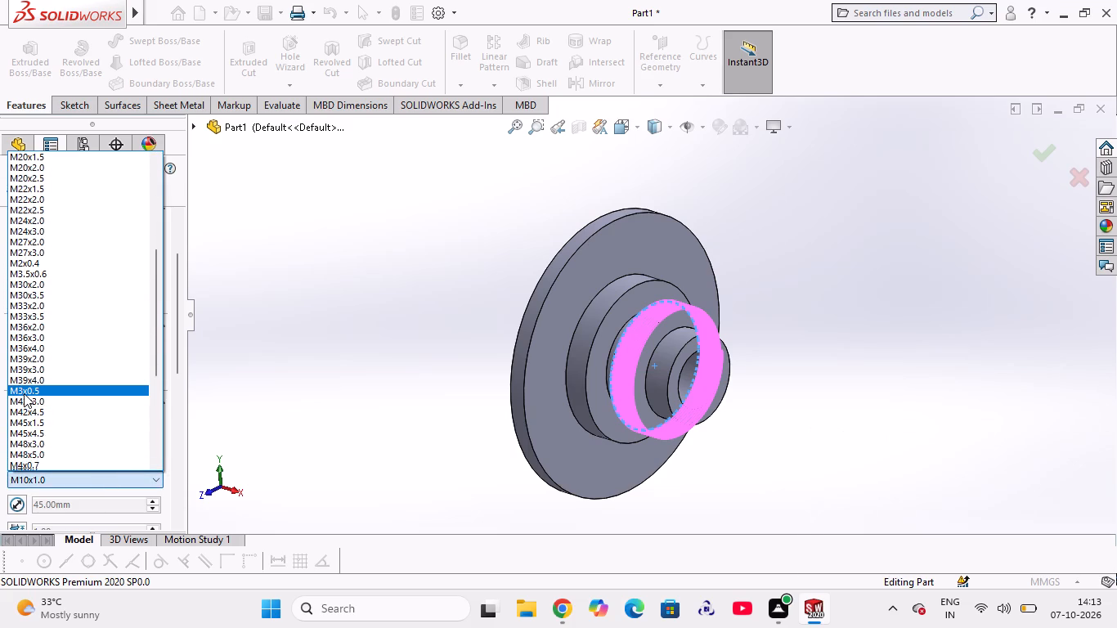
pyautogui.scroll(-1, 24, 393)
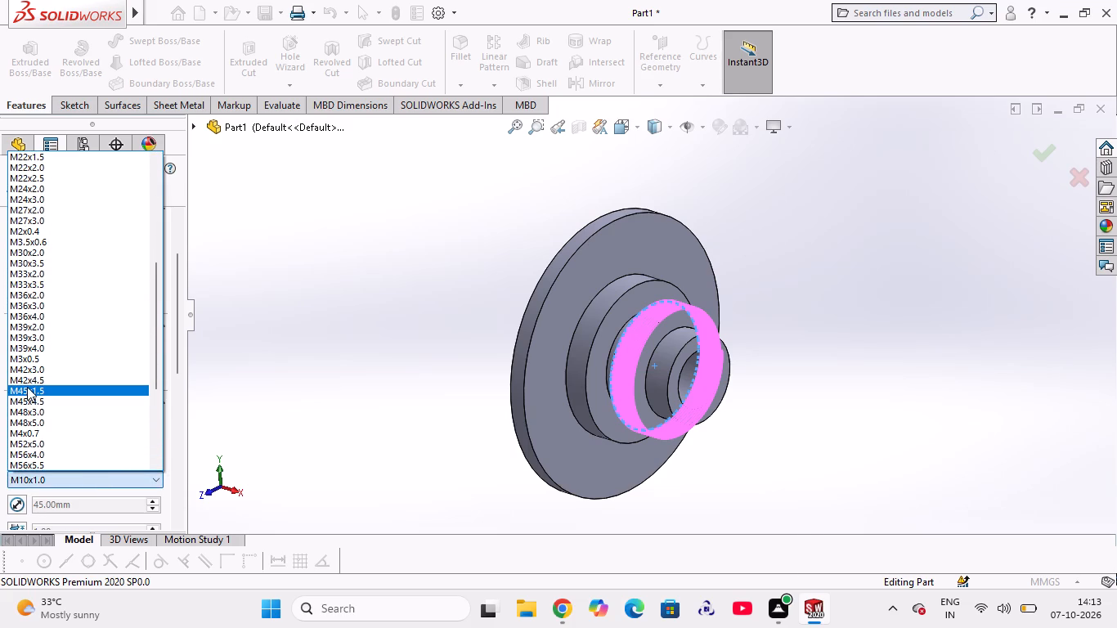
pyautogui.scroll(-2, 43, 385)
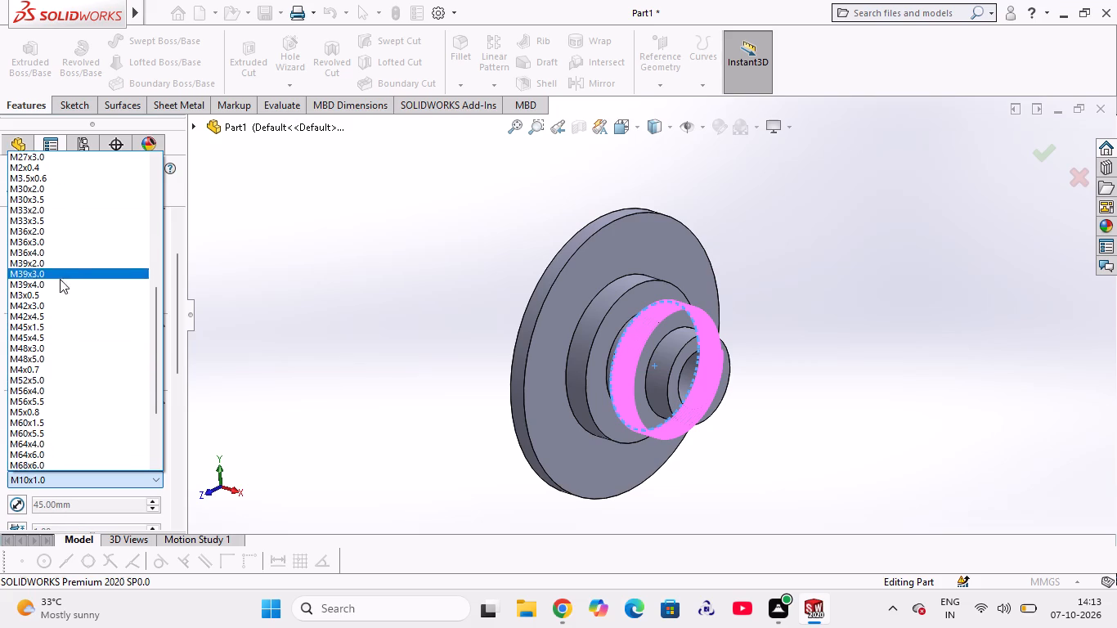
pyautogui.click(34, 329)
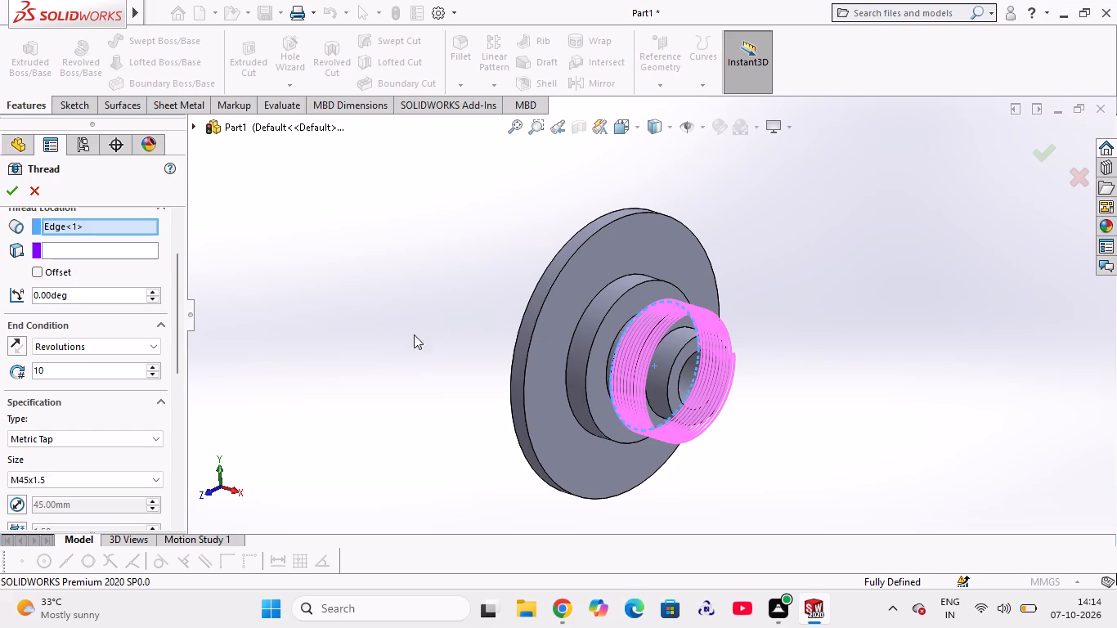
pyautogui.moveTo(386, 348); pyautogui.dragTo(410, 212, button='middle')
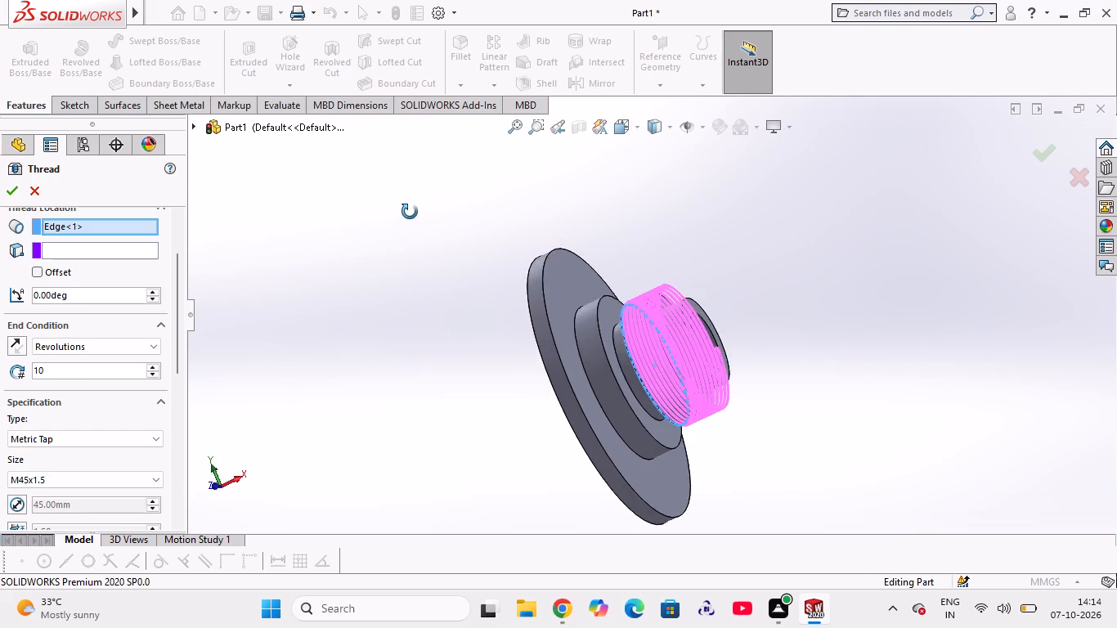
pyautogui.moveTo(410, 212); pyautogui.dragTo(413, 221, button='middle')
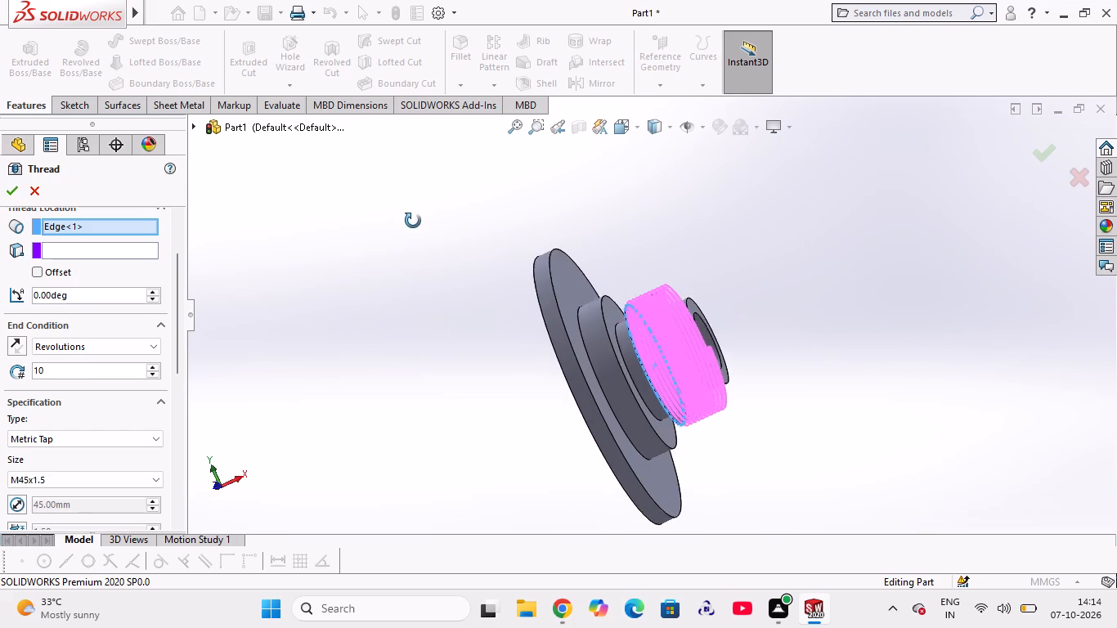
pyautogui.moveTo(413, 221); pyautogui.dragTo(379, 341, button='middle')
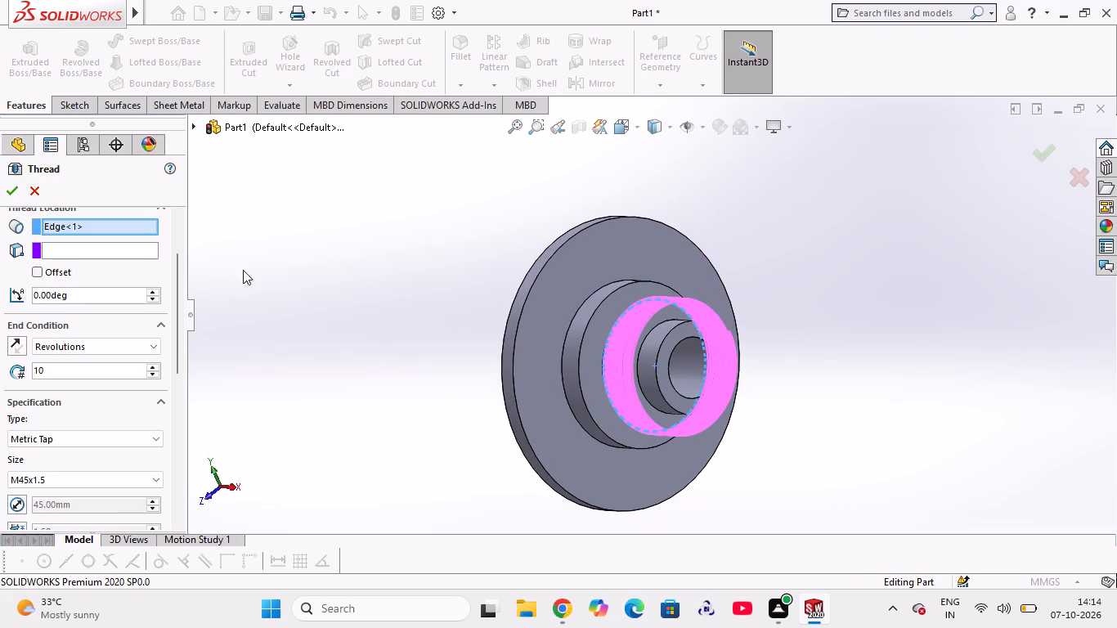
pyautogui.click(11, 200)
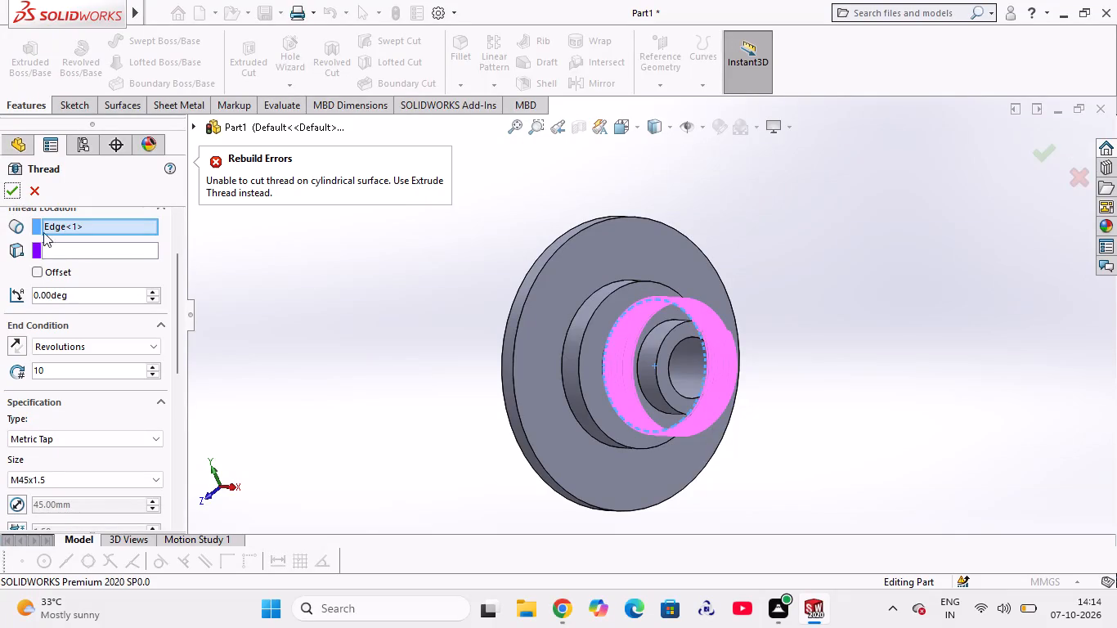
# Set the thread's end condition to Blind with a depth of 15 mm and try to create the thread.
pyautogui.scroll(2, 92, 348)
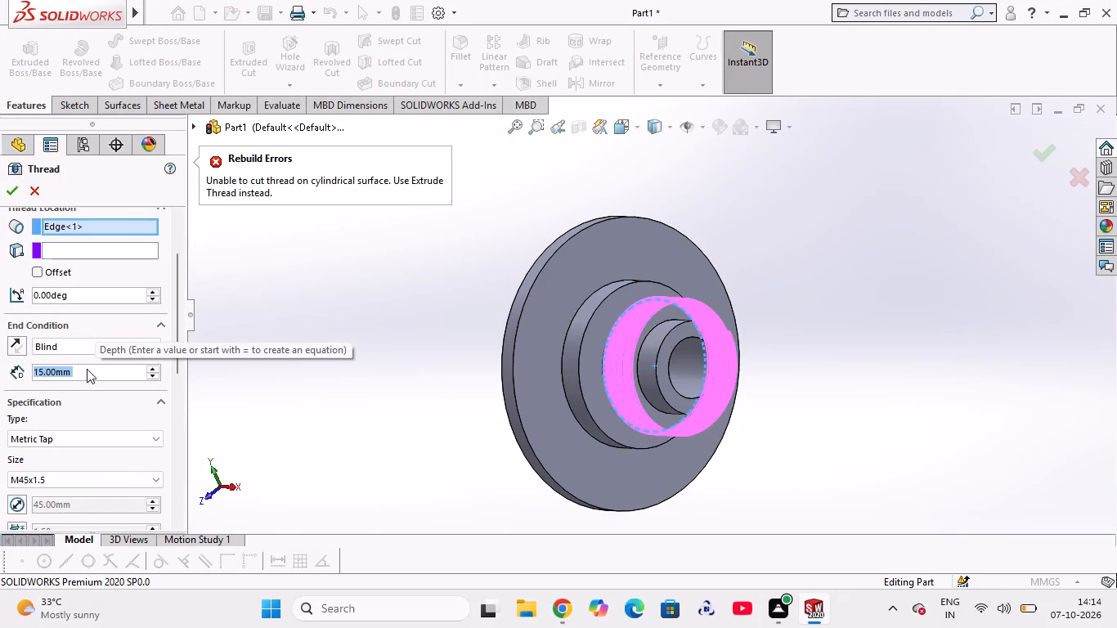
pyautogui.write('15')
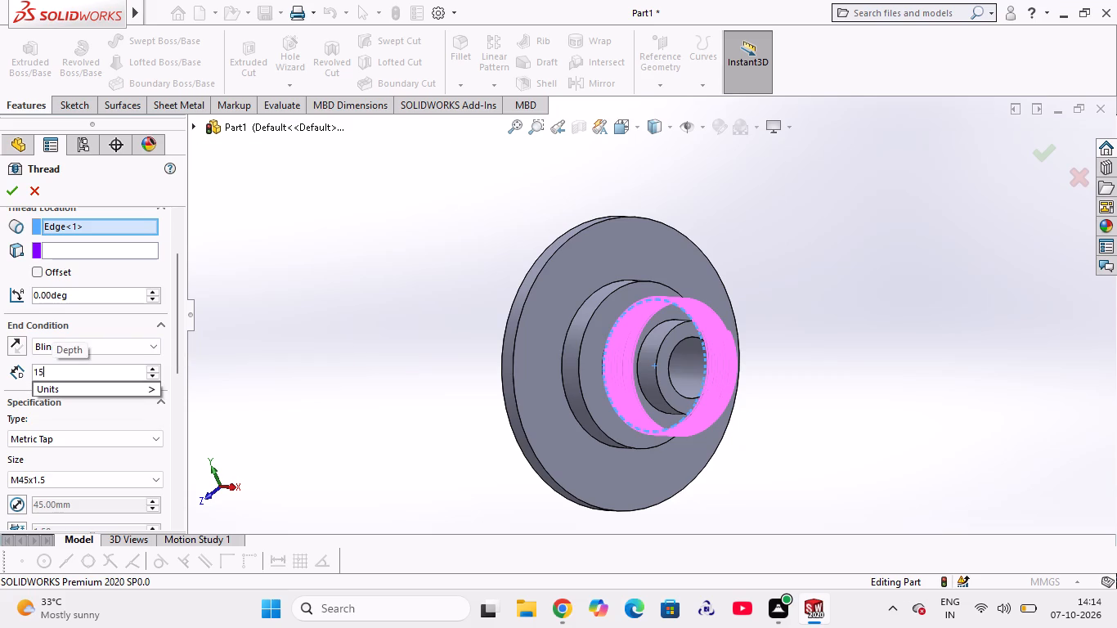
pyautogui.click(245, 317)
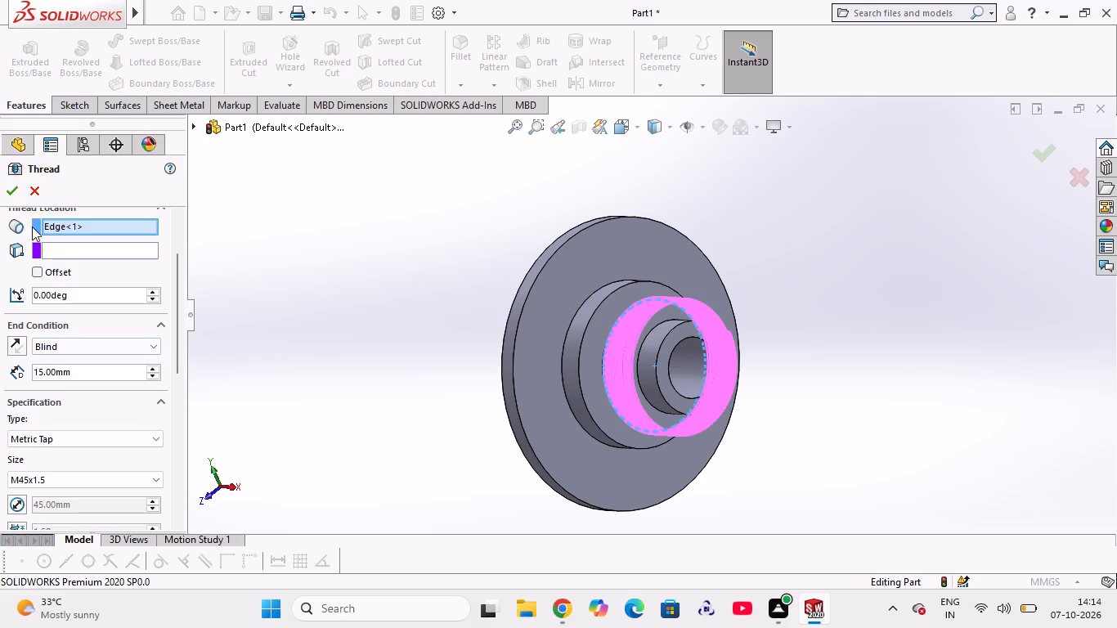
pyautogui.click(14, 191)
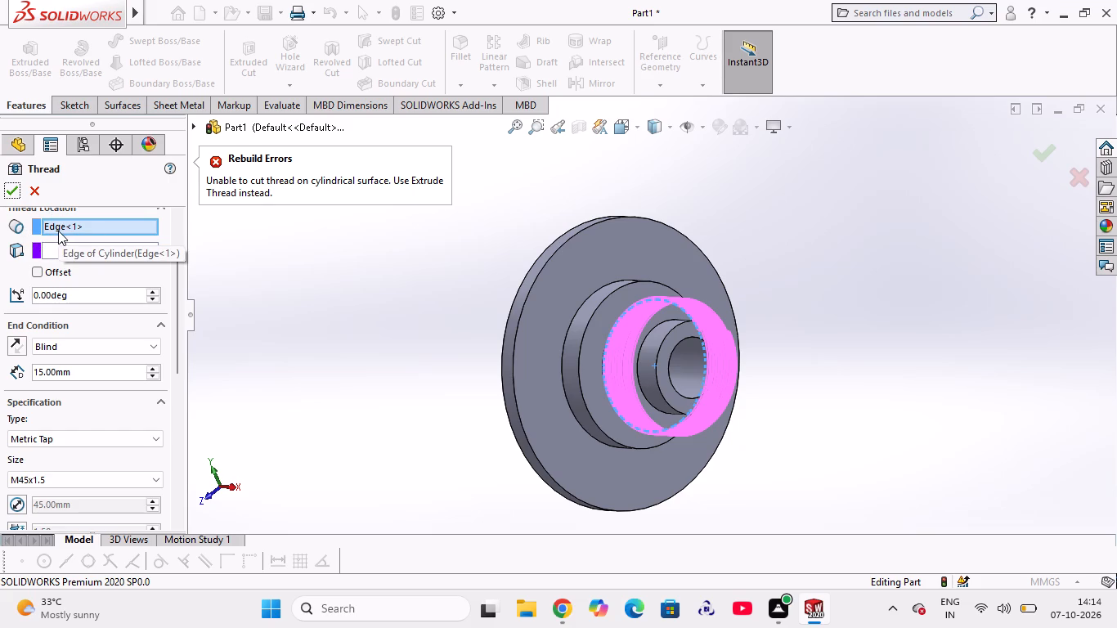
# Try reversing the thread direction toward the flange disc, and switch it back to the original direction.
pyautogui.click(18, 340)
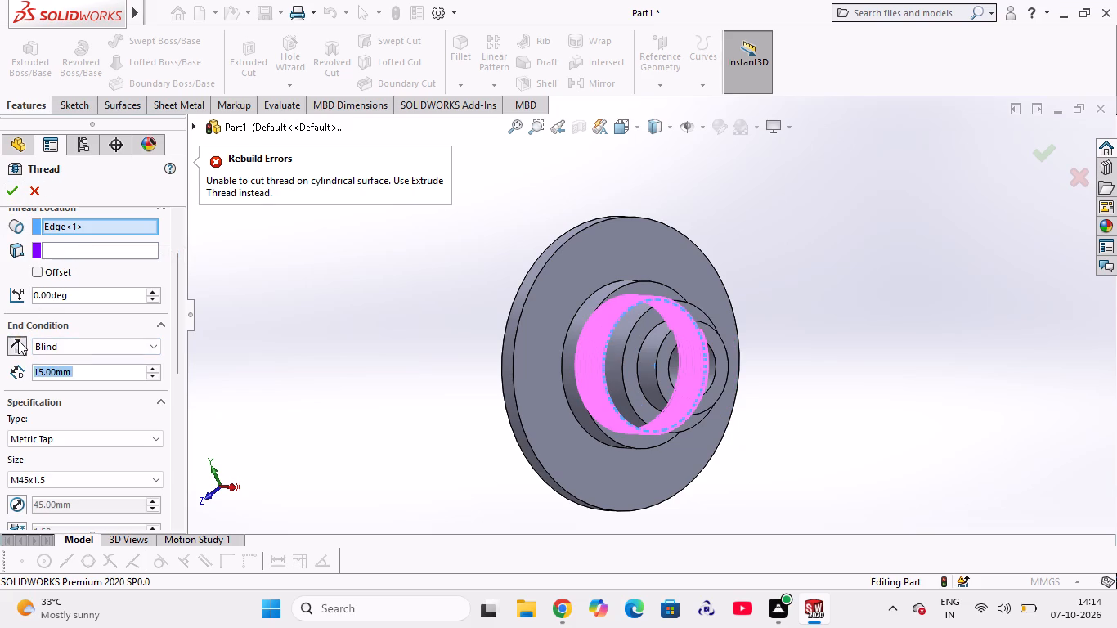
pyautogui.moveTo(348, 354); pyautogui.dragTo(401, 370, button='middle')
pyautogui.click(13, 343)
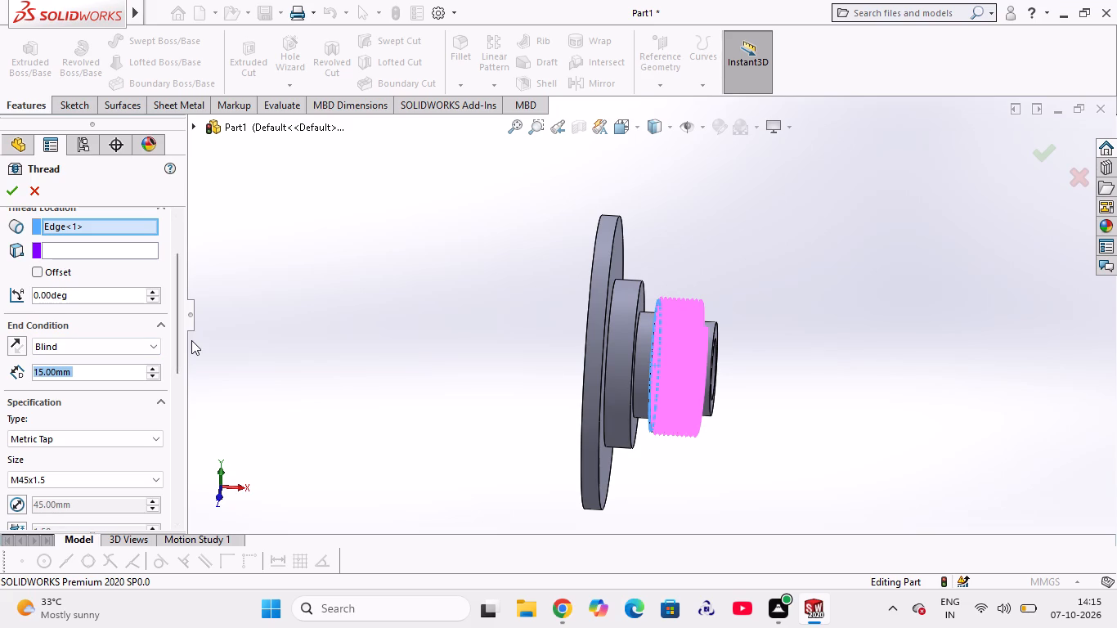
# Change the thread type to Metric Die and create the thread on the middle hub step.
pyautogui.click(83, 441)
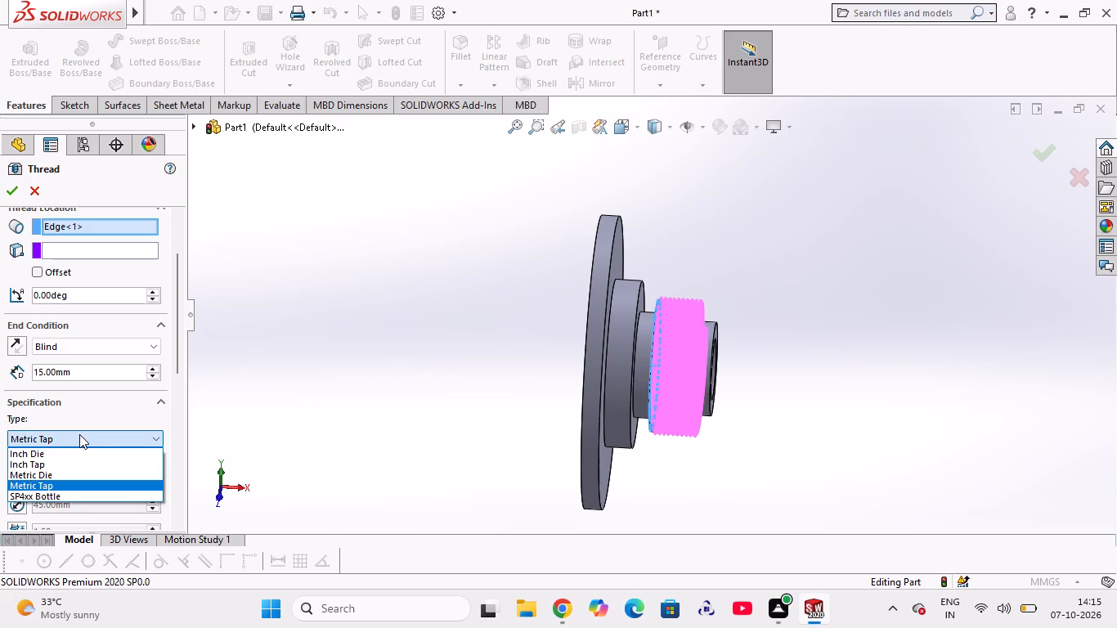
pyautogui.click(58, 476)
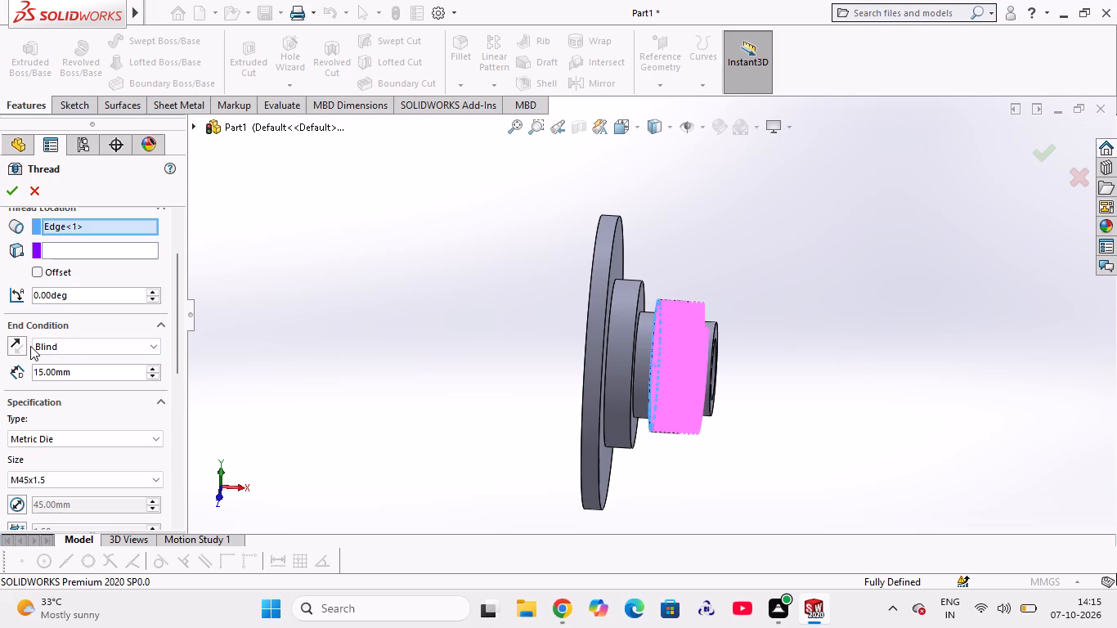
pyautogui.click(8, 194)
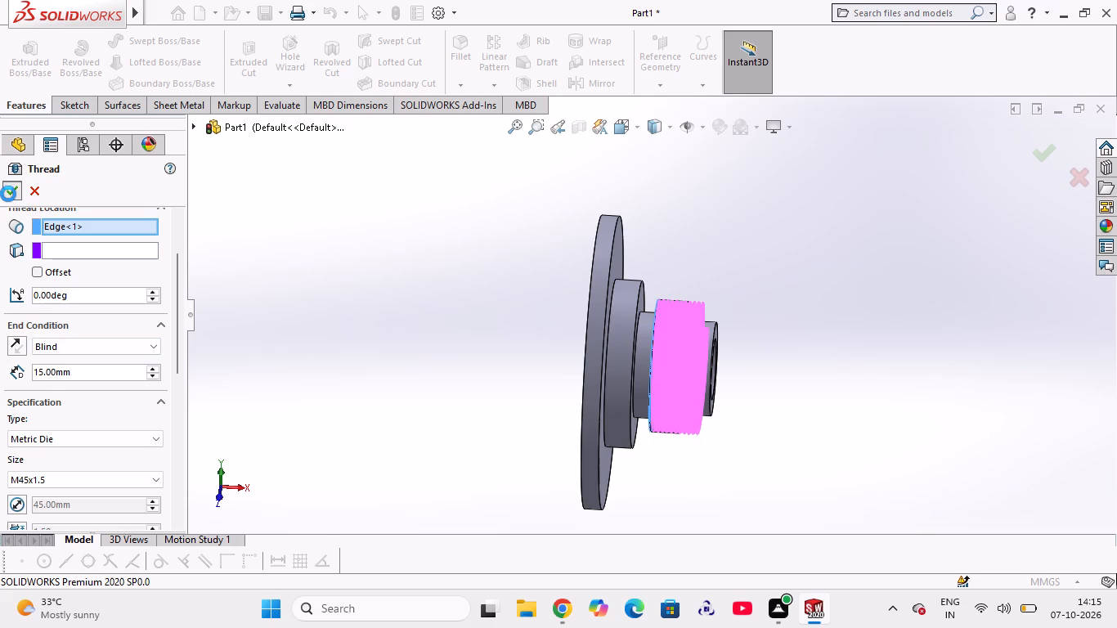
# Examine the cut thread on the middle hub step up close and from several angles around the flange.
pyautogui.moveTo(787, 320); pyautogui.dragTo(712, 358, button='middle')
pyautogui.moveTo(712, 358); pyautogui.dragTo(753, 455, button='middle')
pyautogui.scroll(-2, 657, 352)
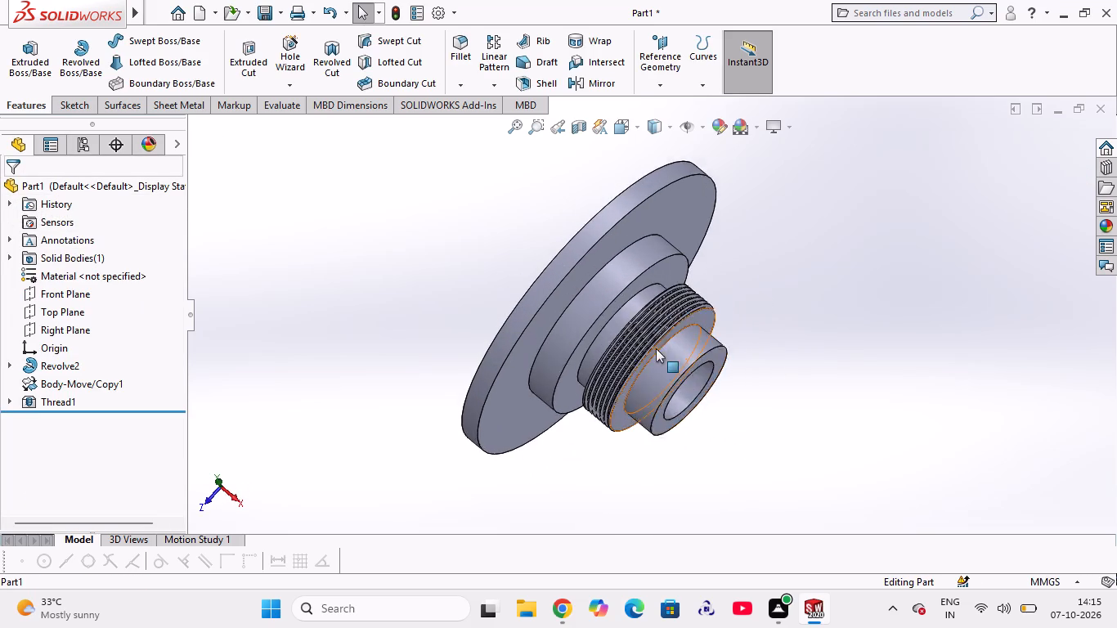
pyautogui.scroll(-5, 656, 348)
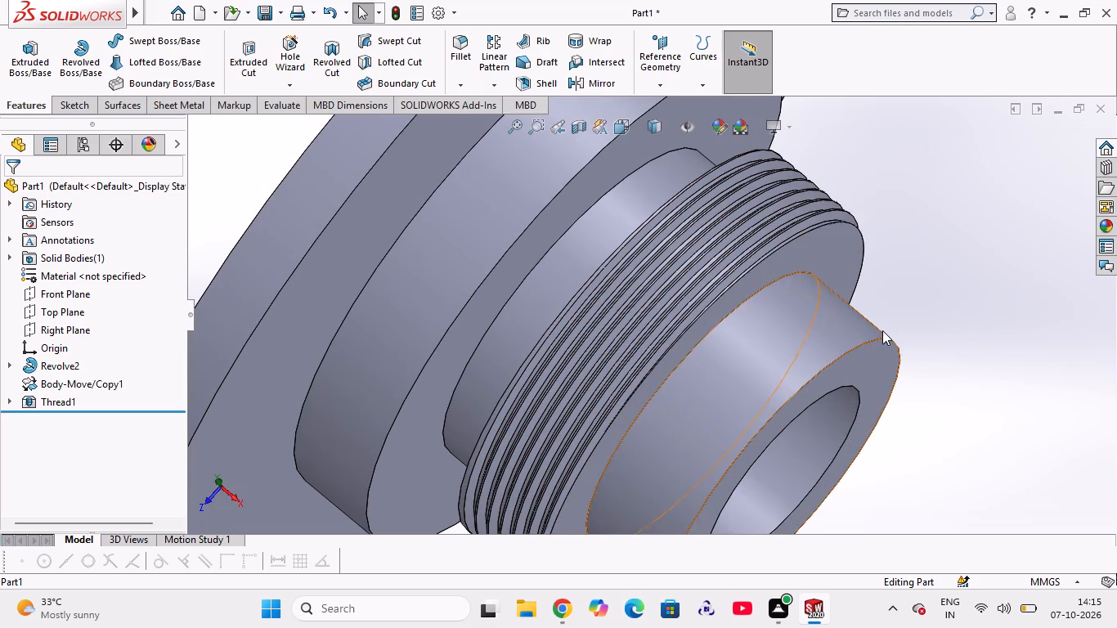
pyautogui.moveTo(917, 317); pyautogui.dragTo(896, 244, button='middle')
pyautogui.scroll(-4, 803, 296)
pyautogui.scroll(8, 800, 311)
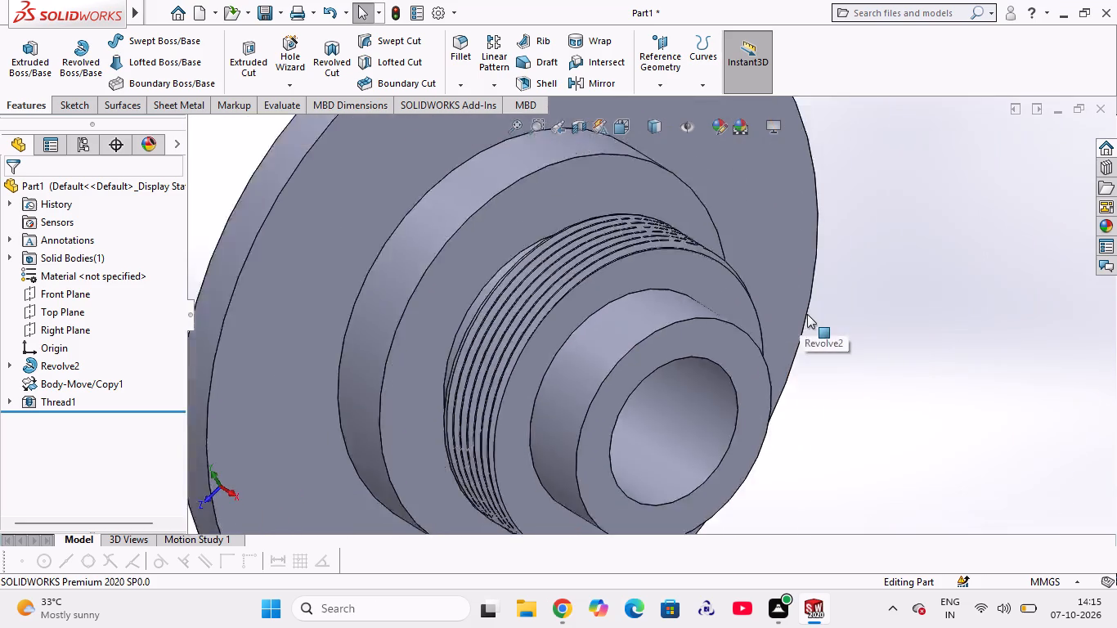
pyautogui.scroll(3, 807, 314)
pyautogui.moveTo(765, 407); pyautogui.dragTo(822, 376, button='middle')
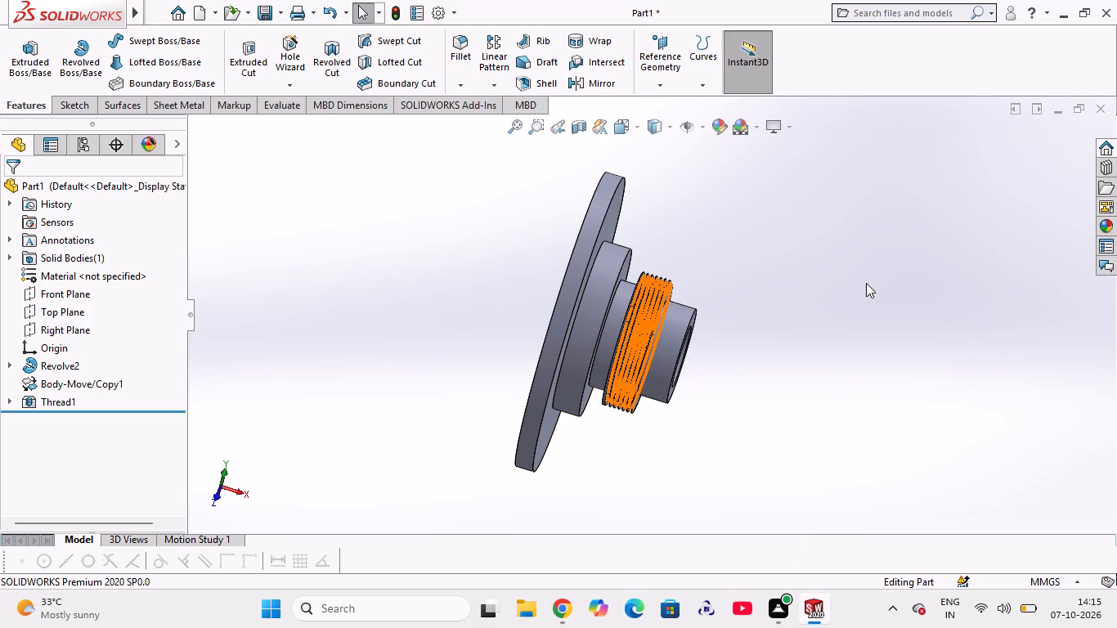
pyautogui.moveTo(778, 413); pyautogui.dragTo(667, 340, button='middle')
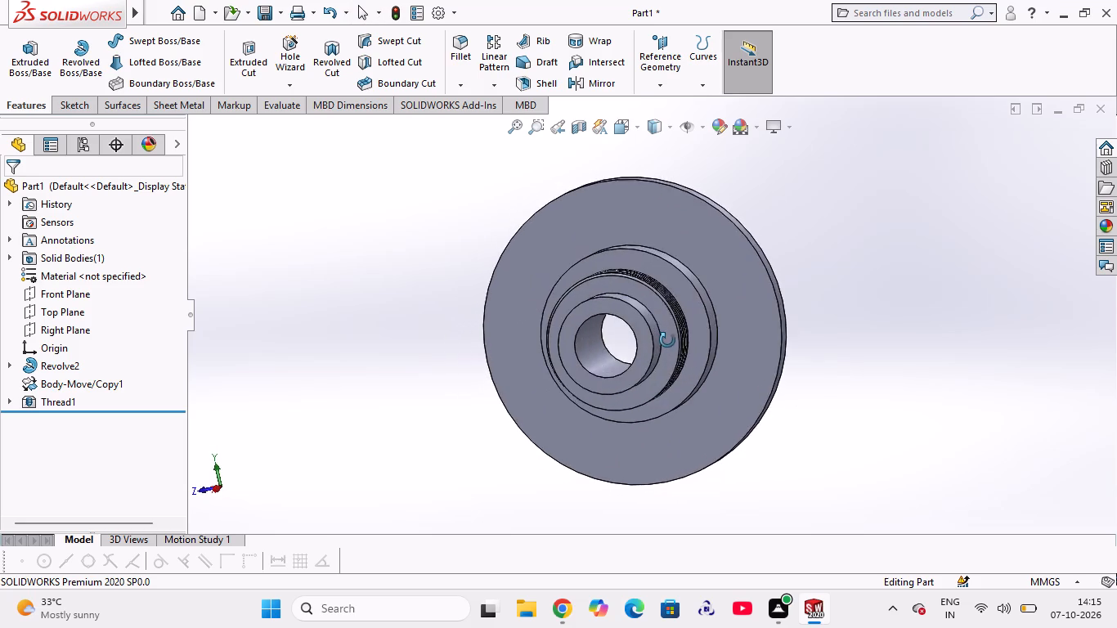
pyautogui.moveTo(667, 340); pyautogui.dragTo(701, 344, button='middle')
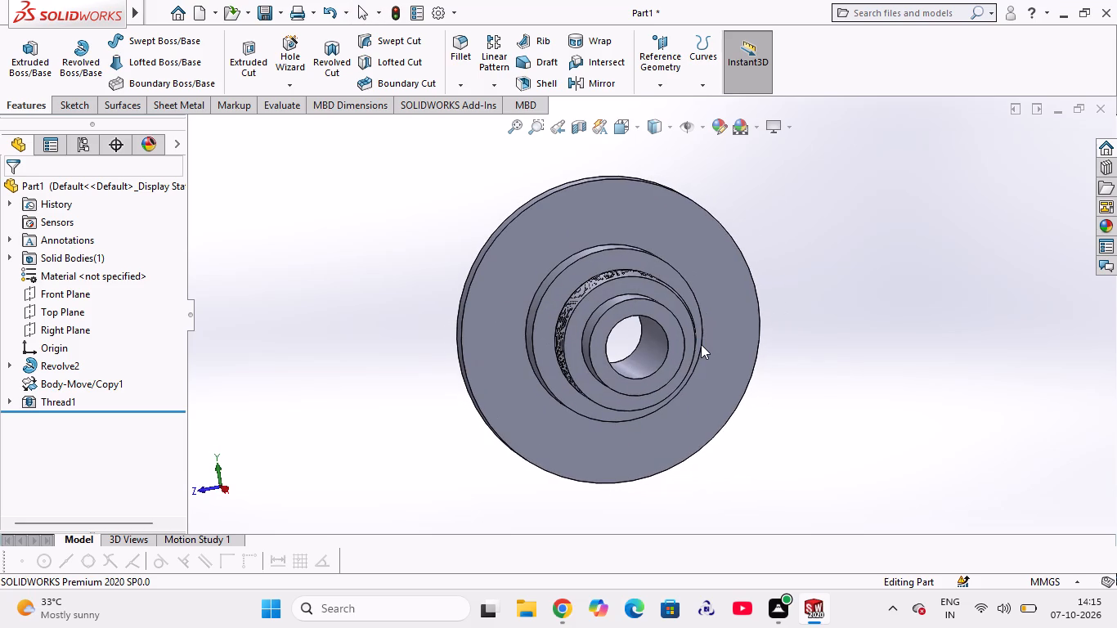
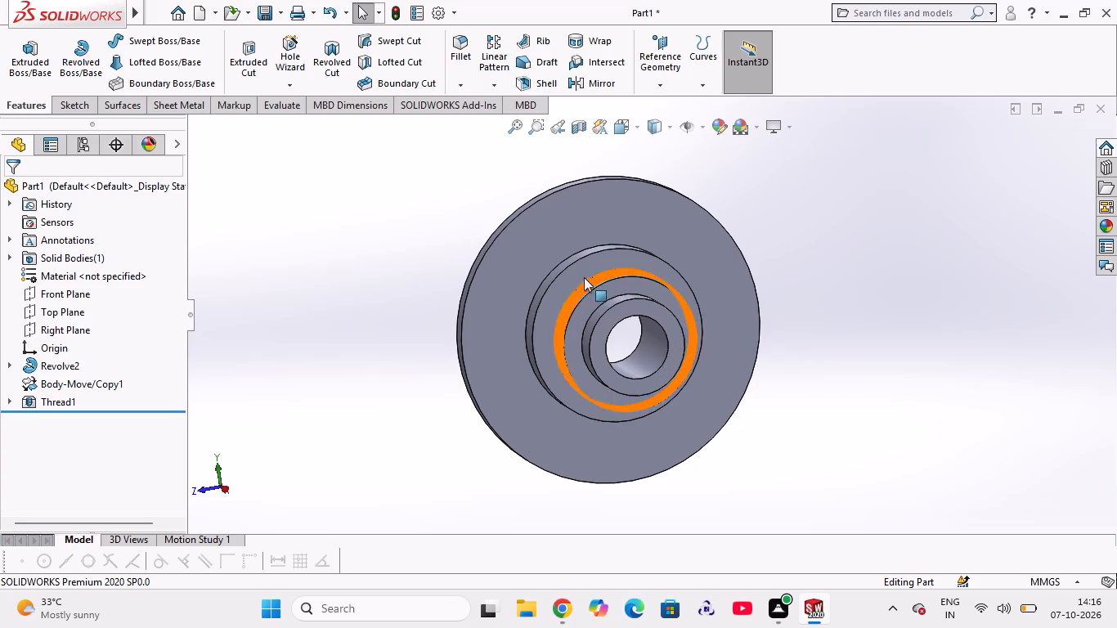
# Start a sketch on the small end face of the thread groove and convert the face's outline into sketch entities.
pyautogui.scroll(-1, 623, 279)
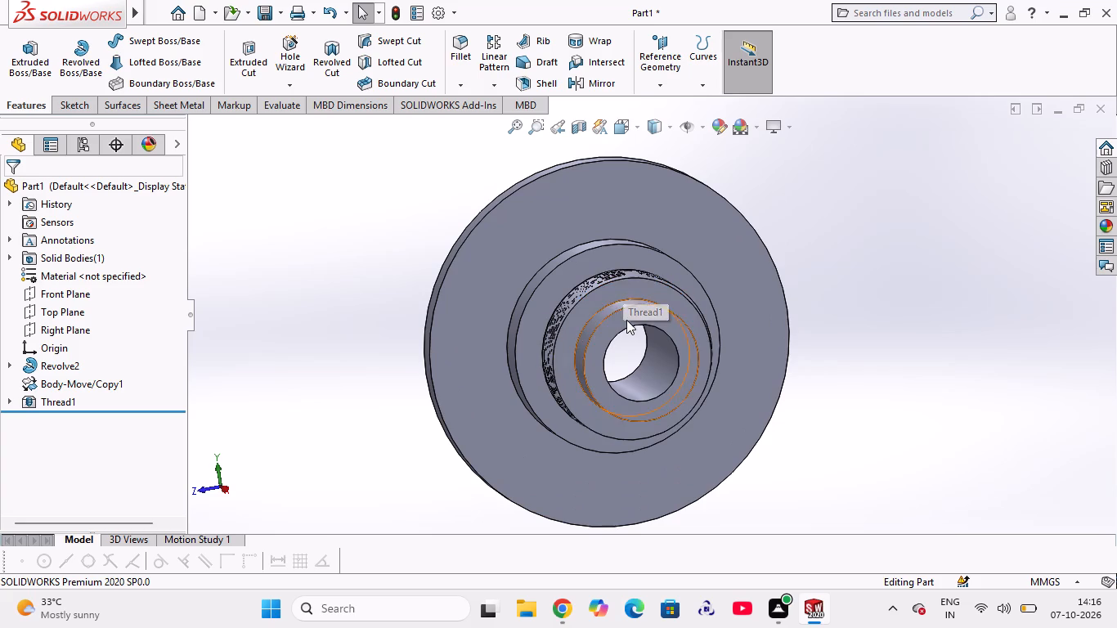
pyautogui.scroll(-8, 637, 266)
pyautogui.moveTo(639, 296); pyautogui.dragTo(636, 316, button='middle')
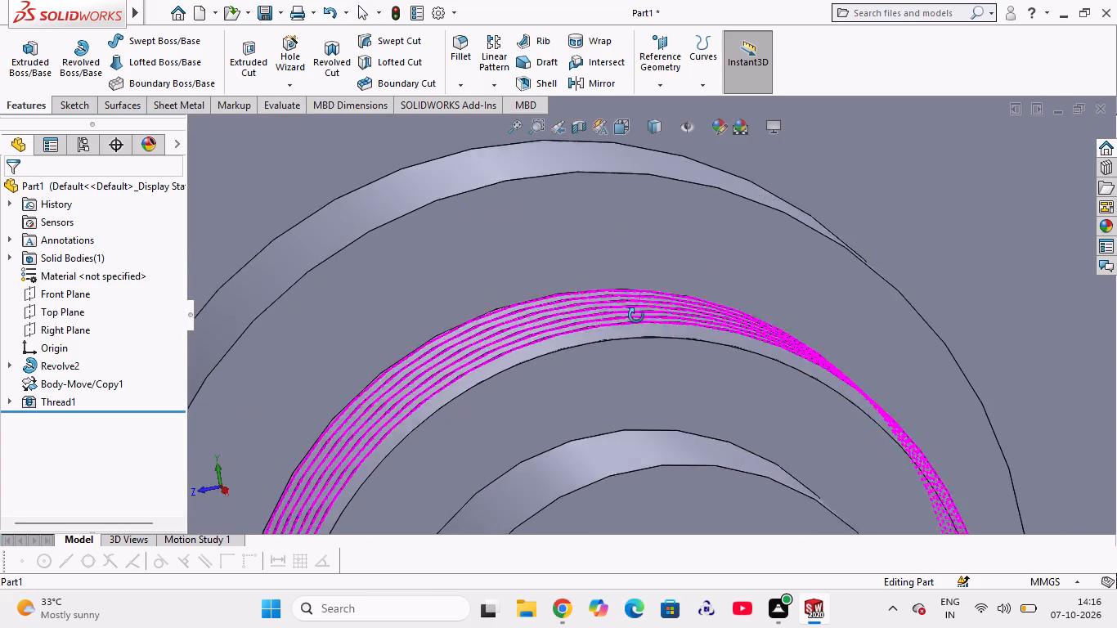
pyautogui.moveTo(636, 316); pyautogui.dragTo(614, 416, button='middle')
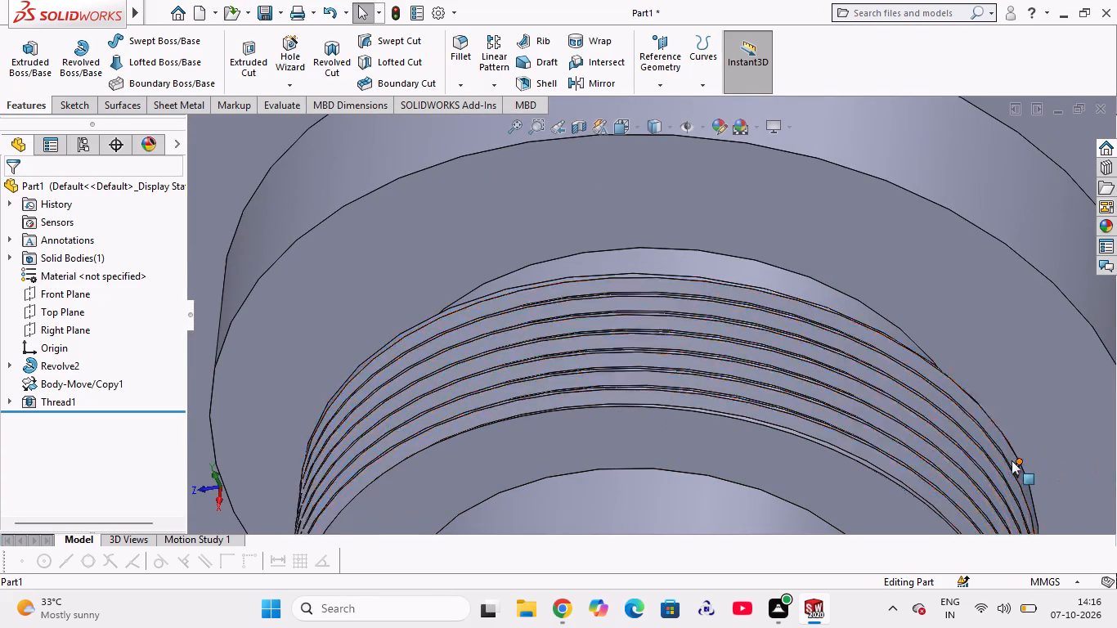
pyautogui.moveTo(1005, 463); pyautogui.dragTo(978, 505, button='middle')
pyautogui.scroll(3, 1024, 465)
pyautogui.scroll(-5, 874, 397)
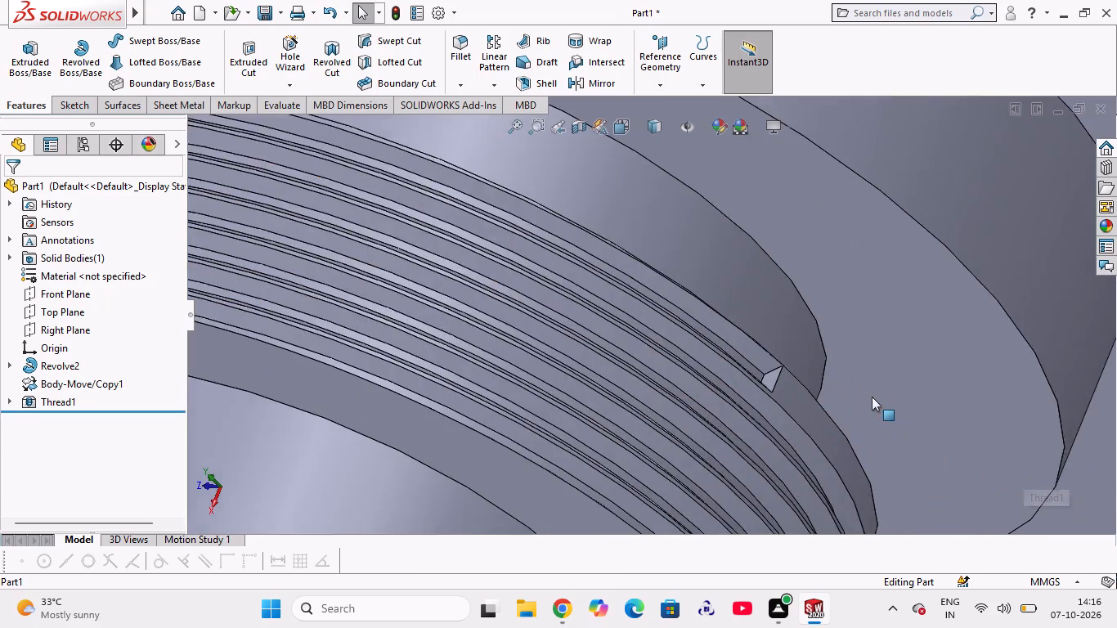
pyautogui.scroll(-2, 790, 398)
pyautogui.click(749, 361)
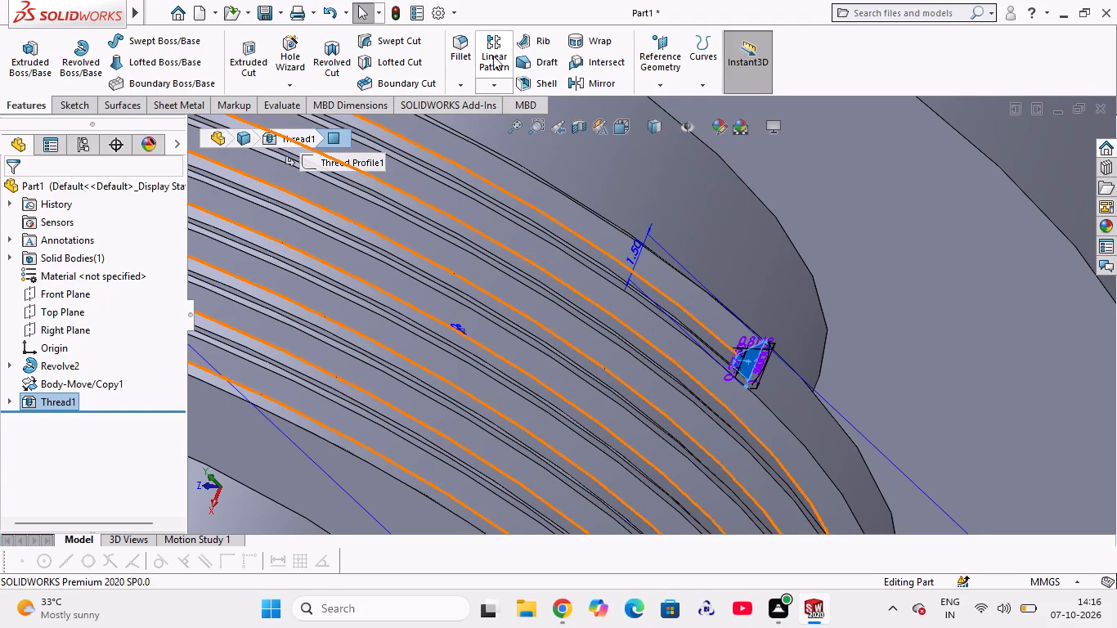
pyautogui.click(66, 109)
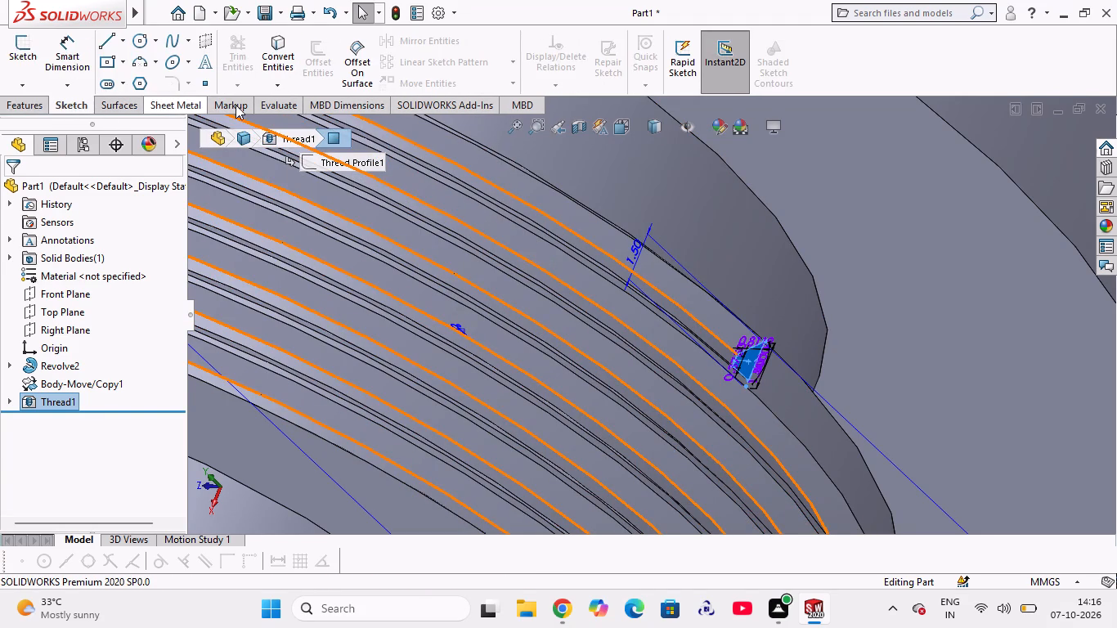
pyautogui.click(278, 76)
pyautogui.click(280, 82)
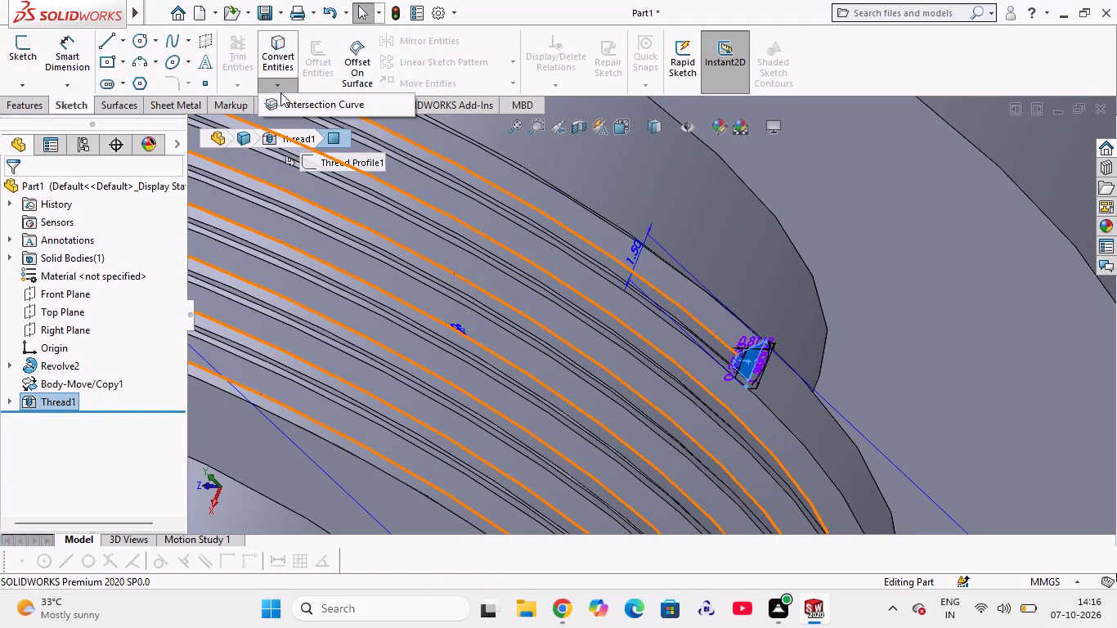
pyautogui.click(273, 82)
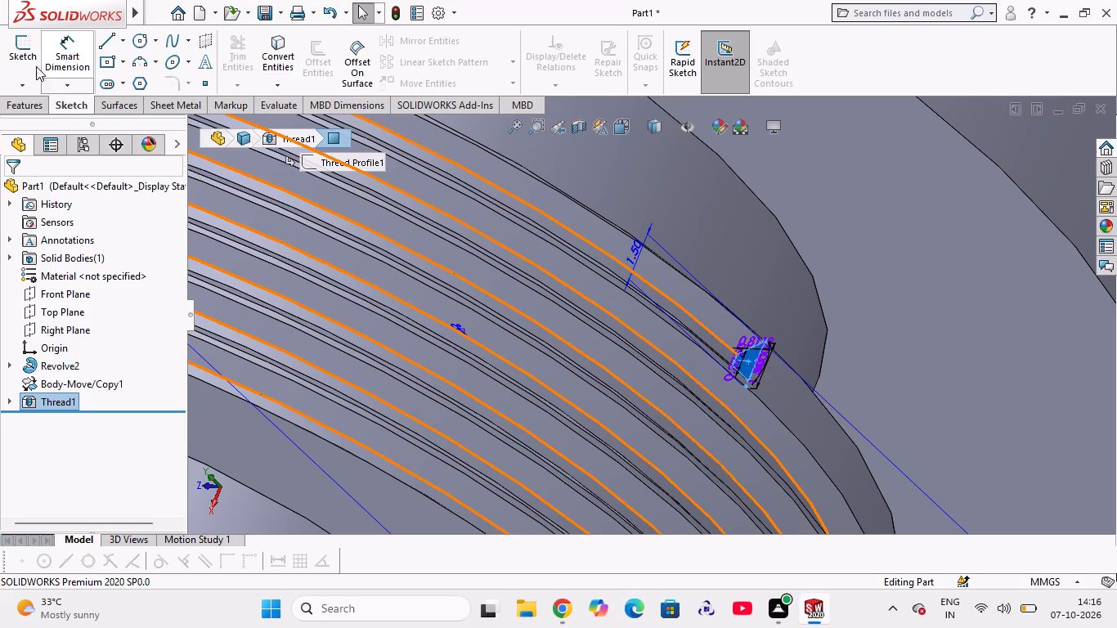
pyautogui.click(25, 48)
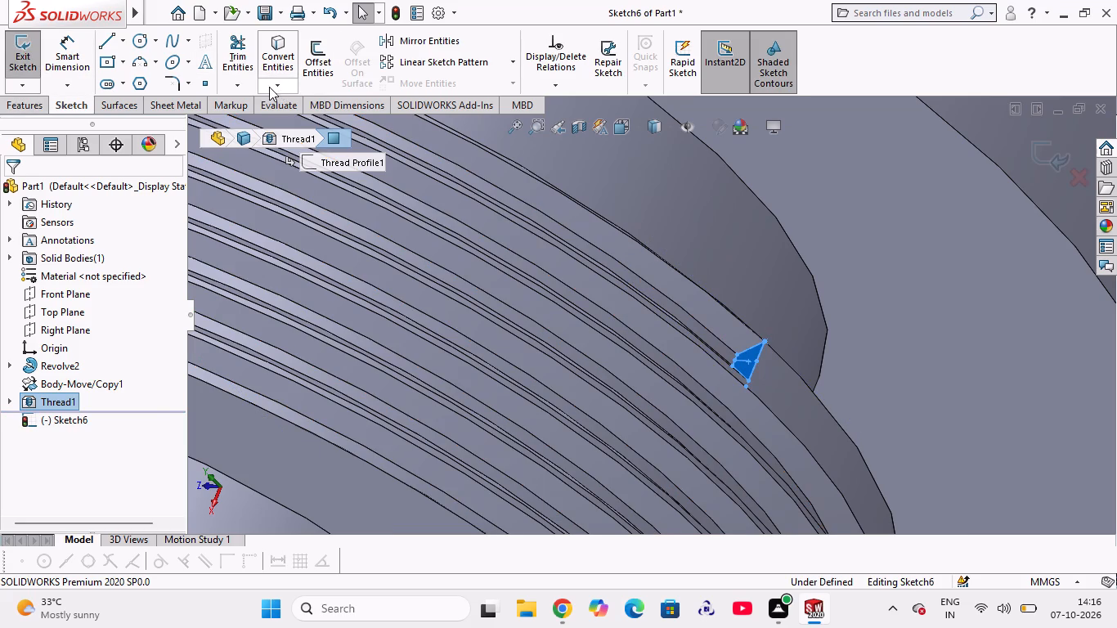
pyautogui.click(269, 87)
pyautogui.click(294, 104)
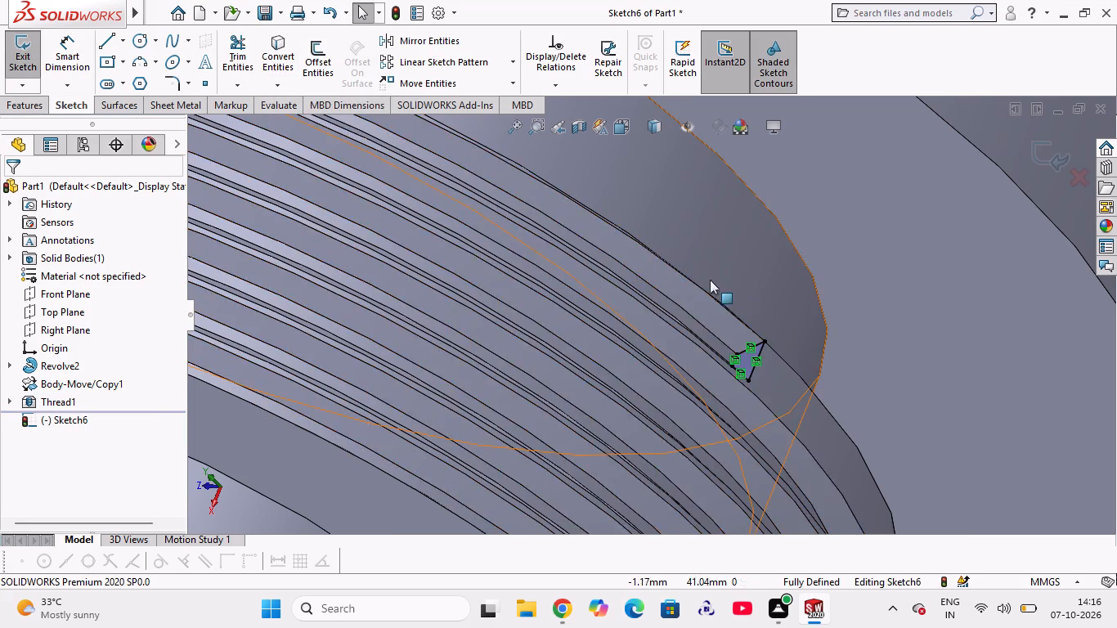
# Cut-extrude the converted thread profile with a Blind depth of 10 mm to run the thread groove out of the hub.
pyautogui.click(20, 100)
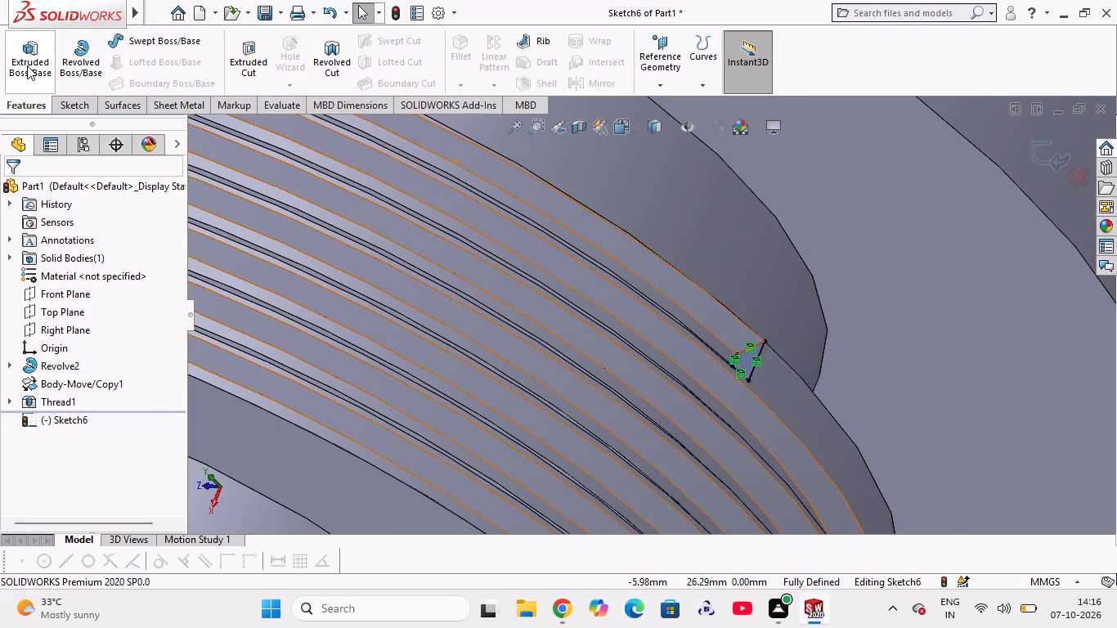
pyautogui.click(242, 68)
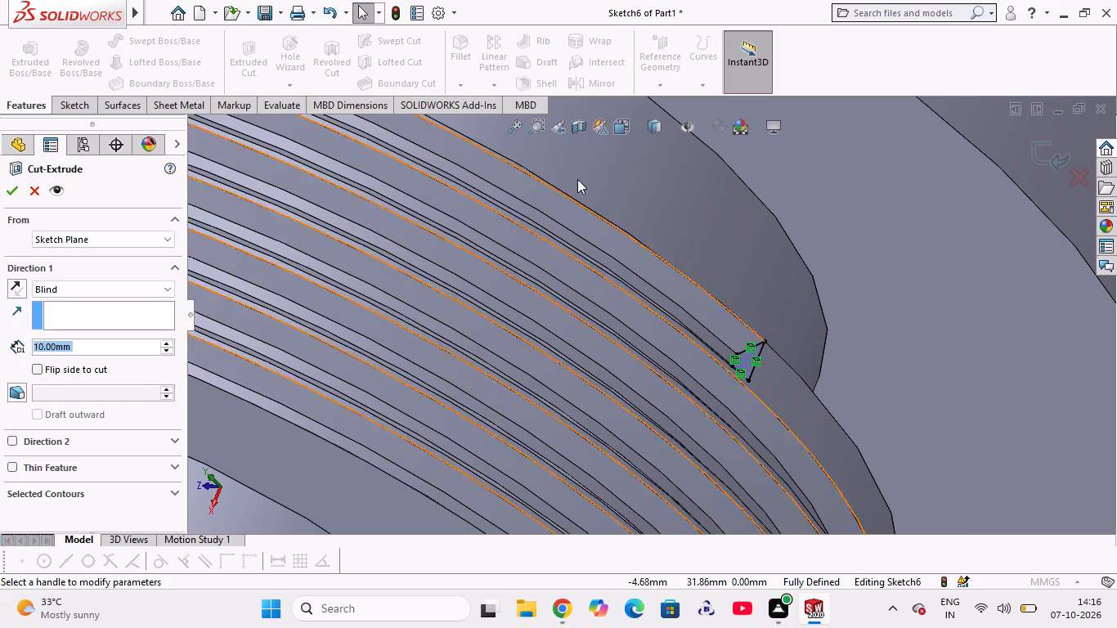
pyautogui.moveTo(713, 241); pyautogui.dragTo(688, 184, button='middle')
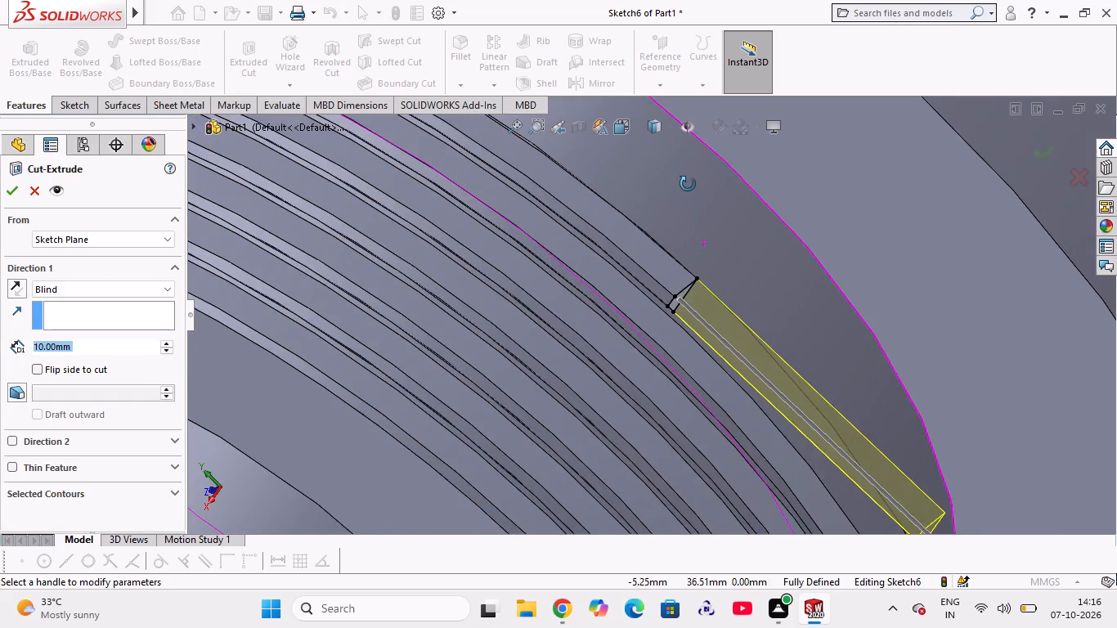
pyautogui.moveTo(688, 184); pyautogui.dragTo(626, 181, button='middle')
pyautogui.moveTo(629, 180); pyautogui.dragTo(688, 123, button='middle')
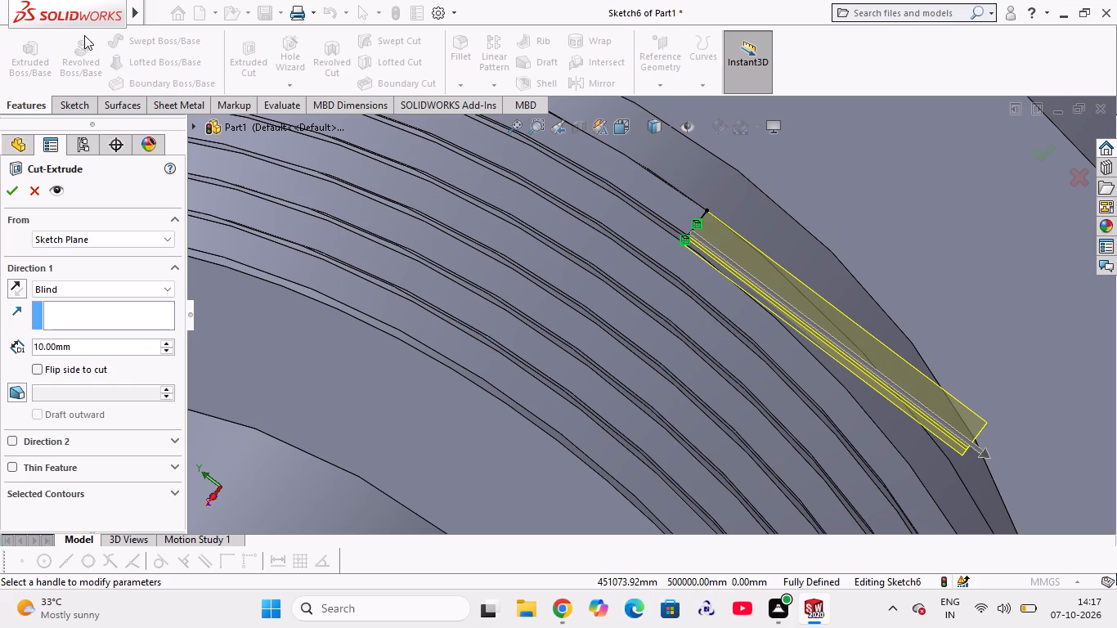
pyautogui.click(12, 193)
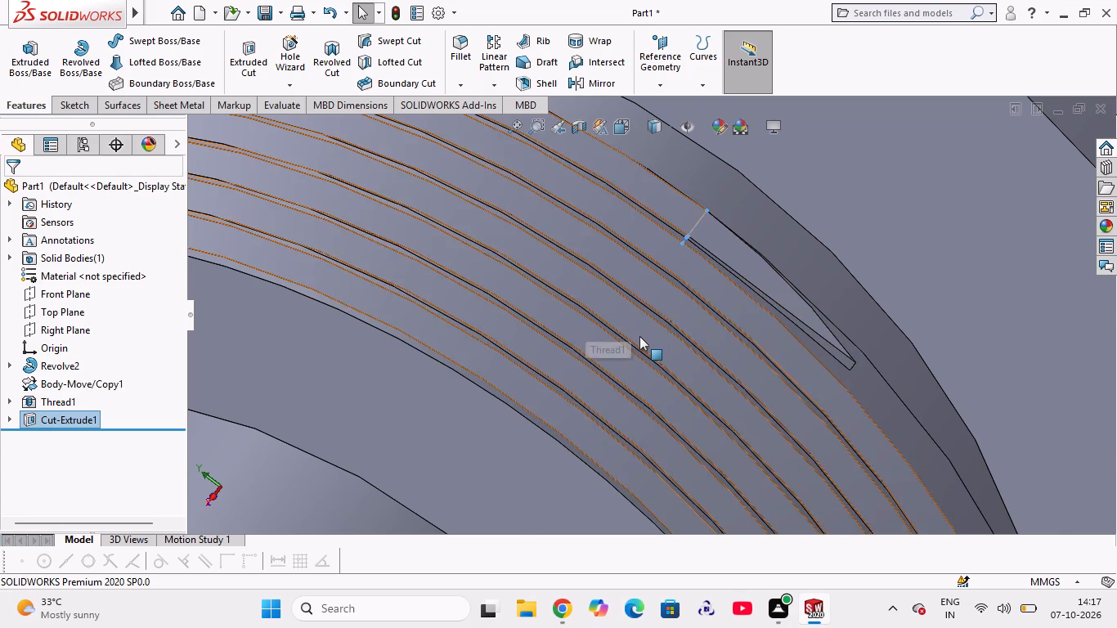
# Examine the extended thread end and the stepped flange from several angles.
pyautogui.scroll(9, 643, 335)
pyautogui.moveTo(581, 435); pyautogui.dragTo(589, 433, button='middle')
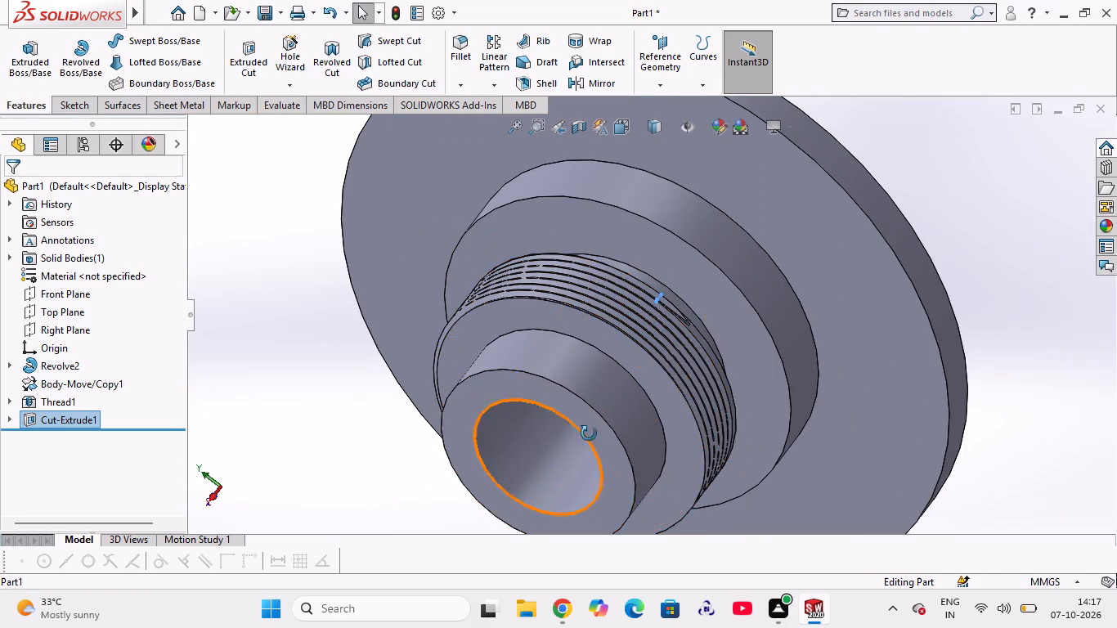
pyautogui.moveTo(589, 433); pyautogui.dragTo(621, 361, button='middle')
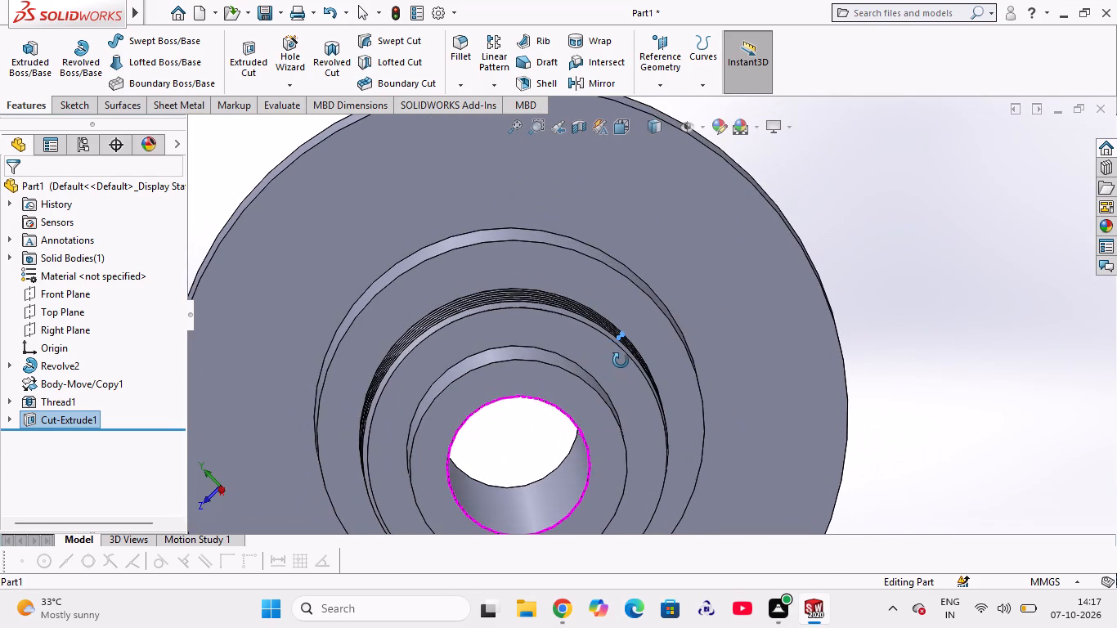
pyautogui.moveTo(621, 361); pyautogui.dragTo(609, 364, button='middle')
pyautogui.scroll(3, 609, 364)
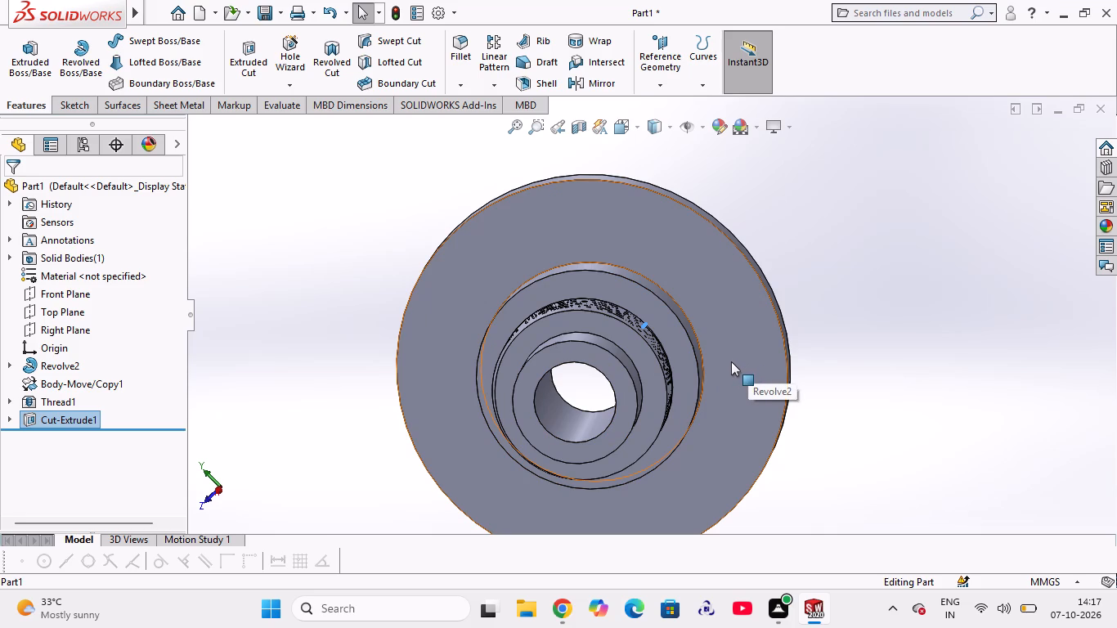
pyautogui.scroll(-2, 665, 380)
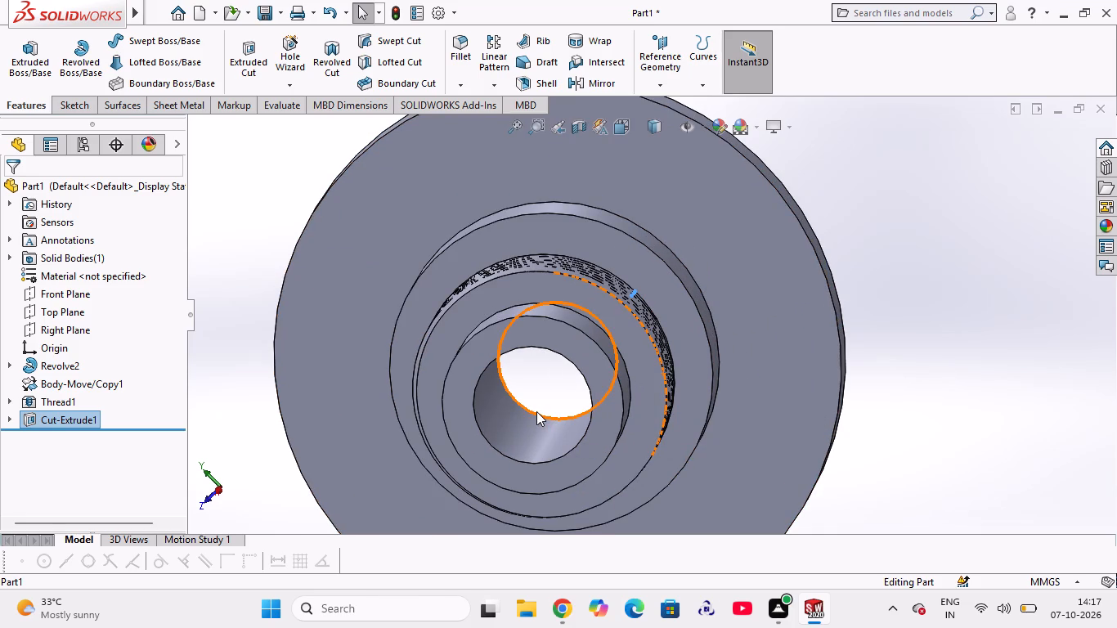
pyautogui.scroll(2, 536, 407)
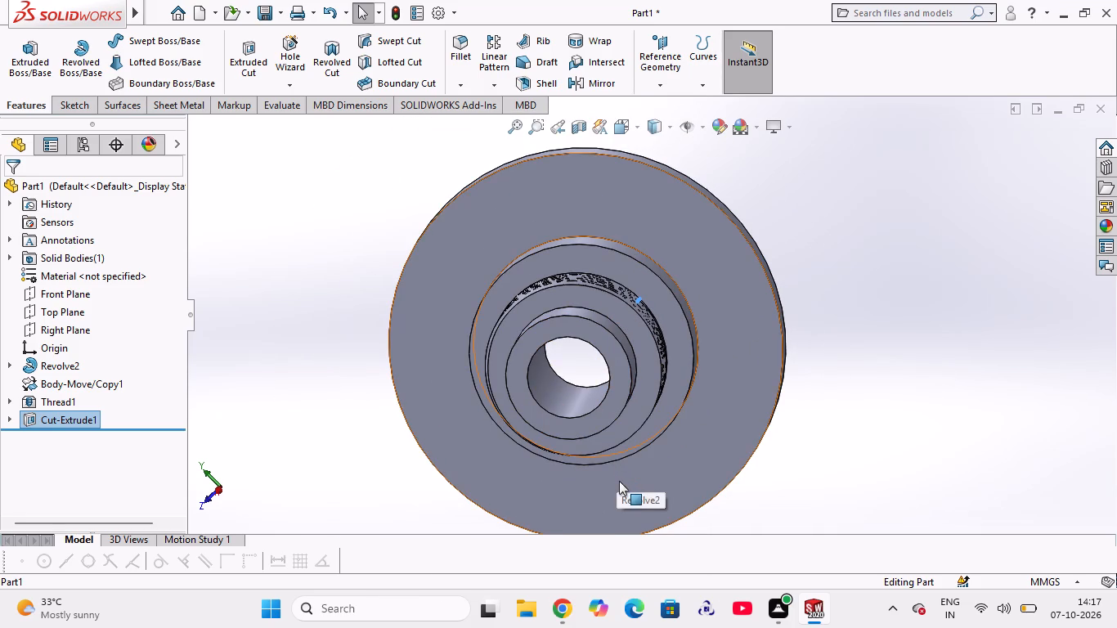
pyautogui.moveTo(612, 490); pyautogui.dragTo(622, 487, button='middle')
pyautogui.middleClick(622, 487)
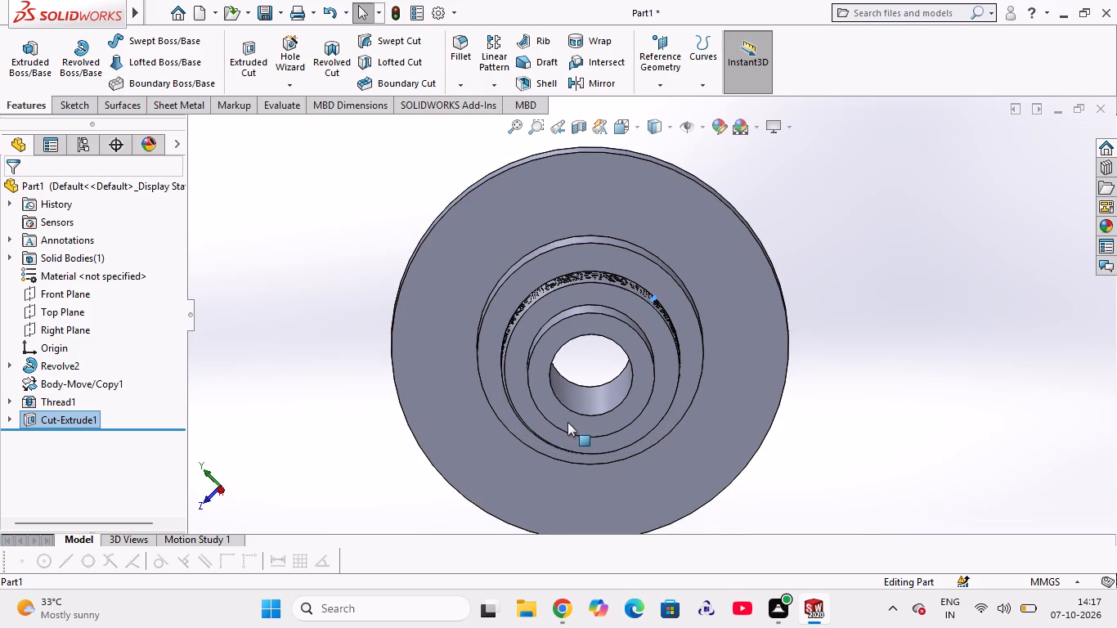
# Fillet 1 mm on the disc's hub-side rim, the large step's base and outer edges, the threaded step's base, and the smallest step's outer end edge.
pyautogui.click(470, 66)
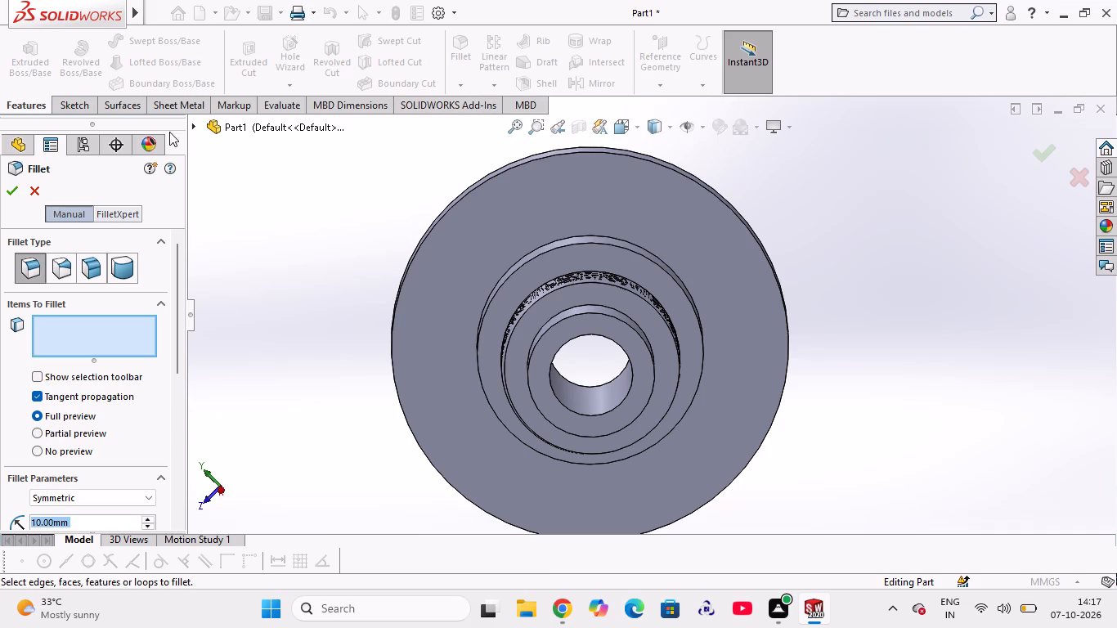
pyautogui.press('1')
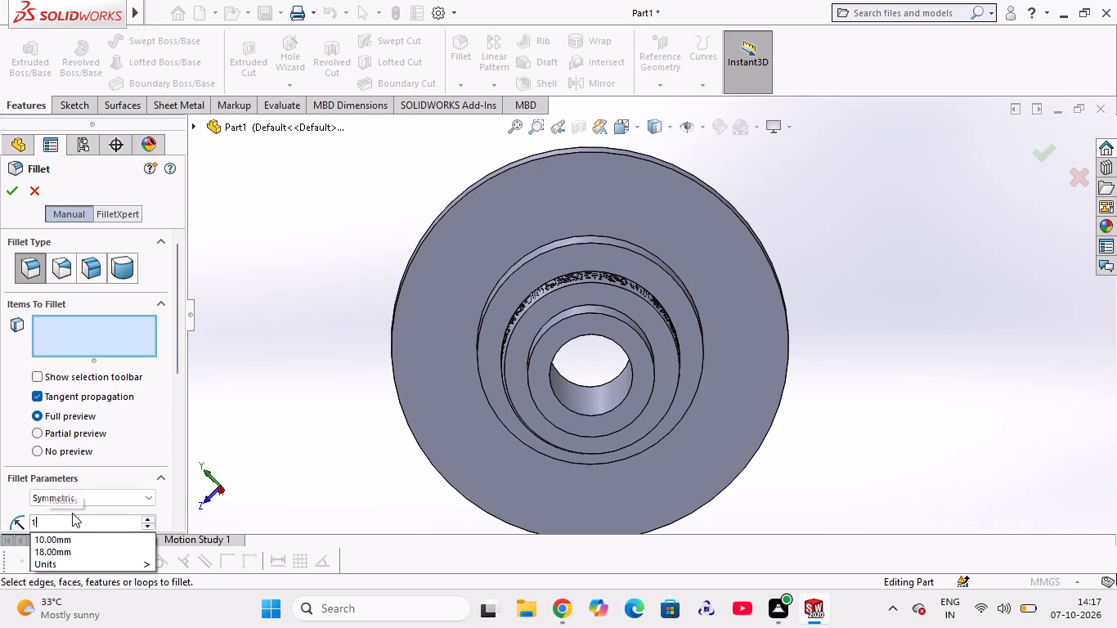
pyautogui.click(258, 359)
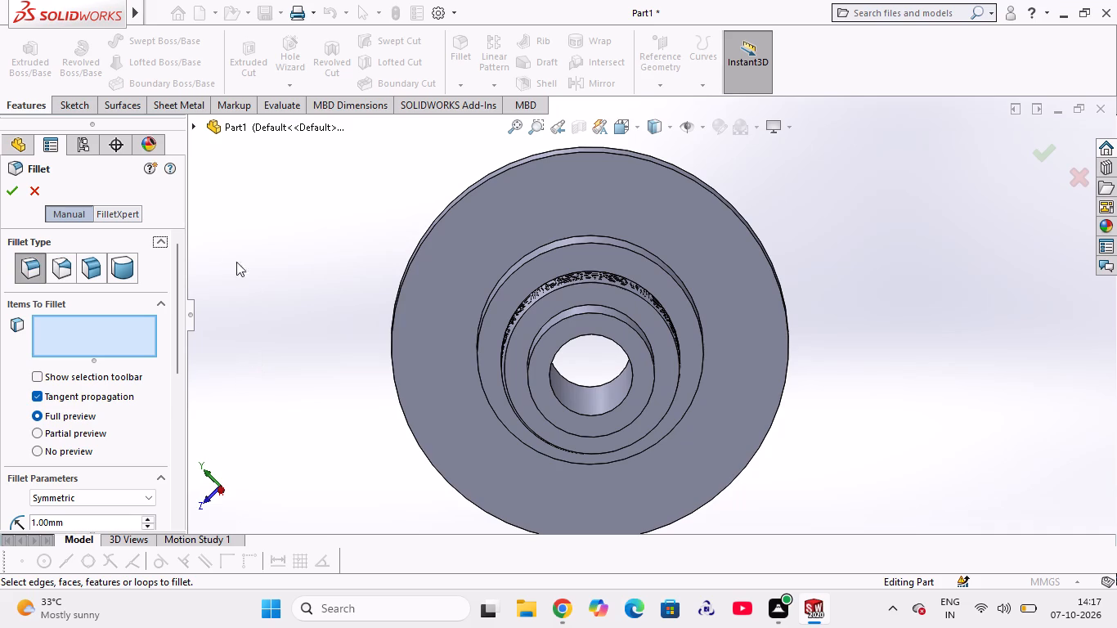
pyautogui.moveTo(280, 324); pyautogui.dragTo(330, 385, button='middle')
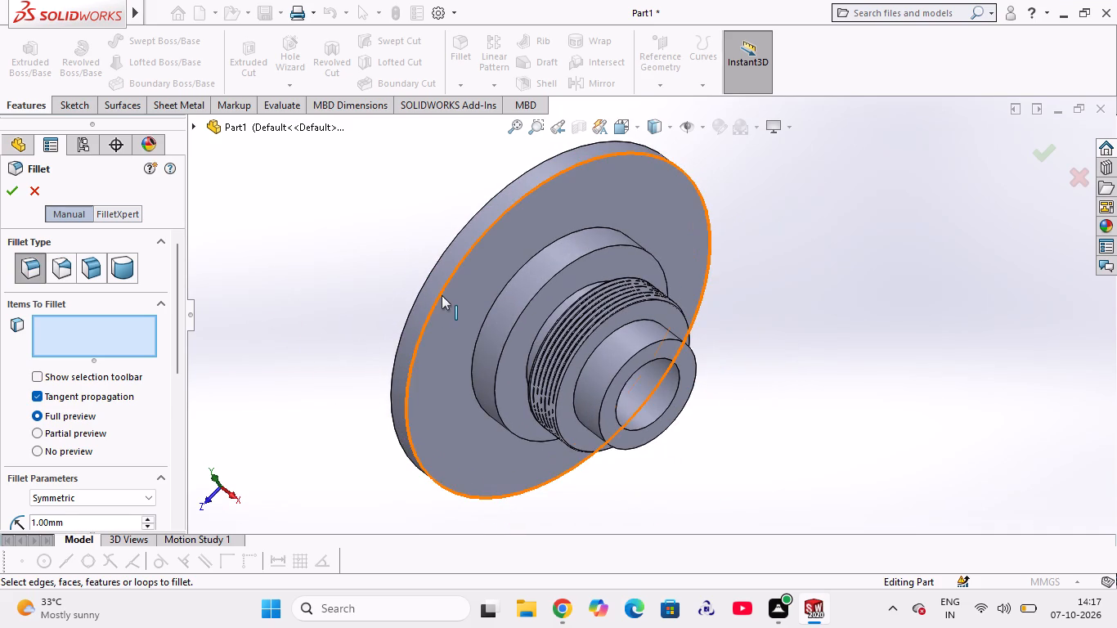
pyautogui.click(442, 295)
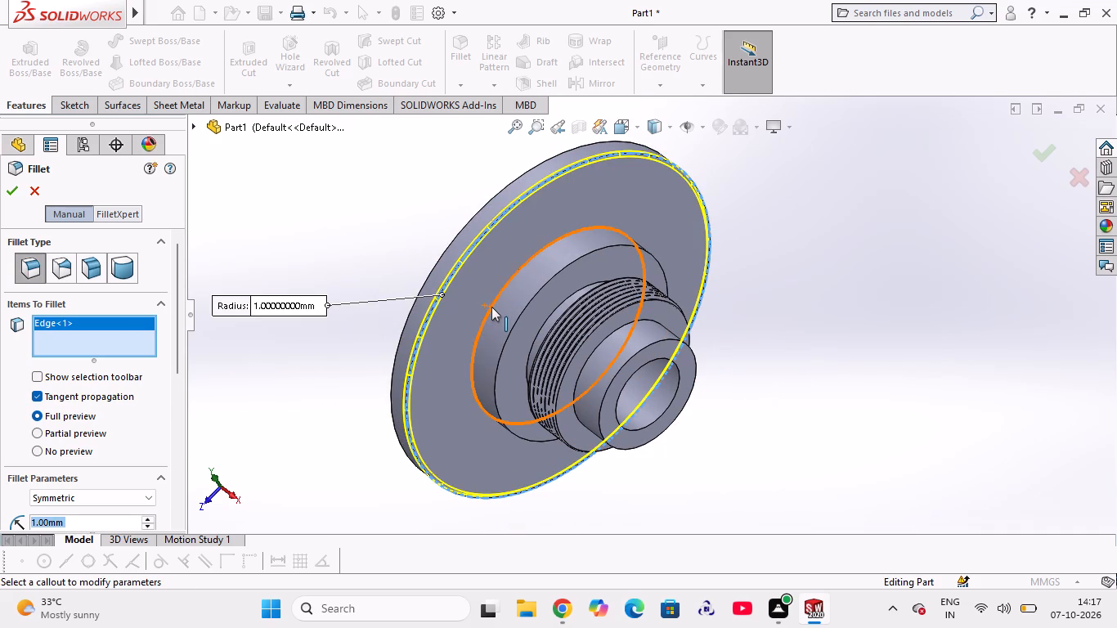
pyautogui.click(491, 307)
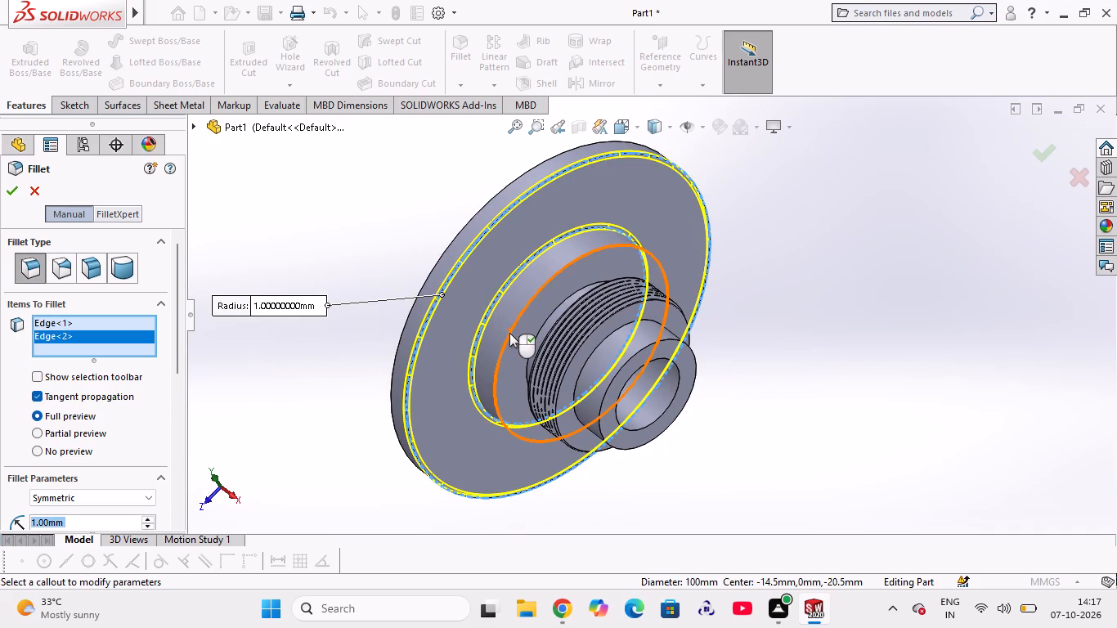
pyautogui.click(509, 333)
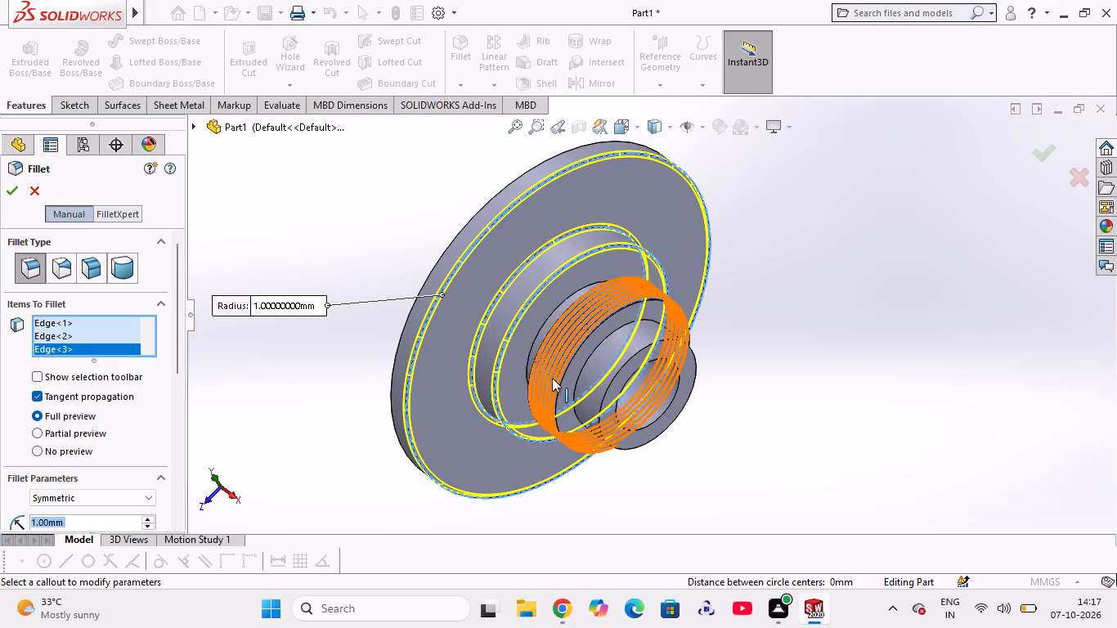
pyautogui.click(536, 332)
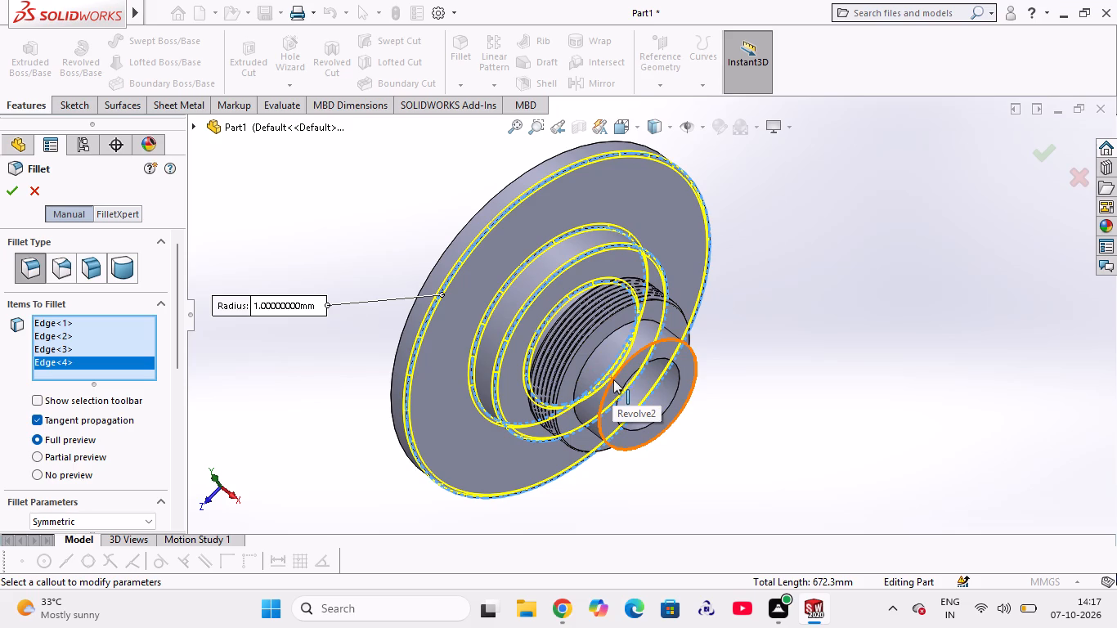
pyautogui.click(585, 359)
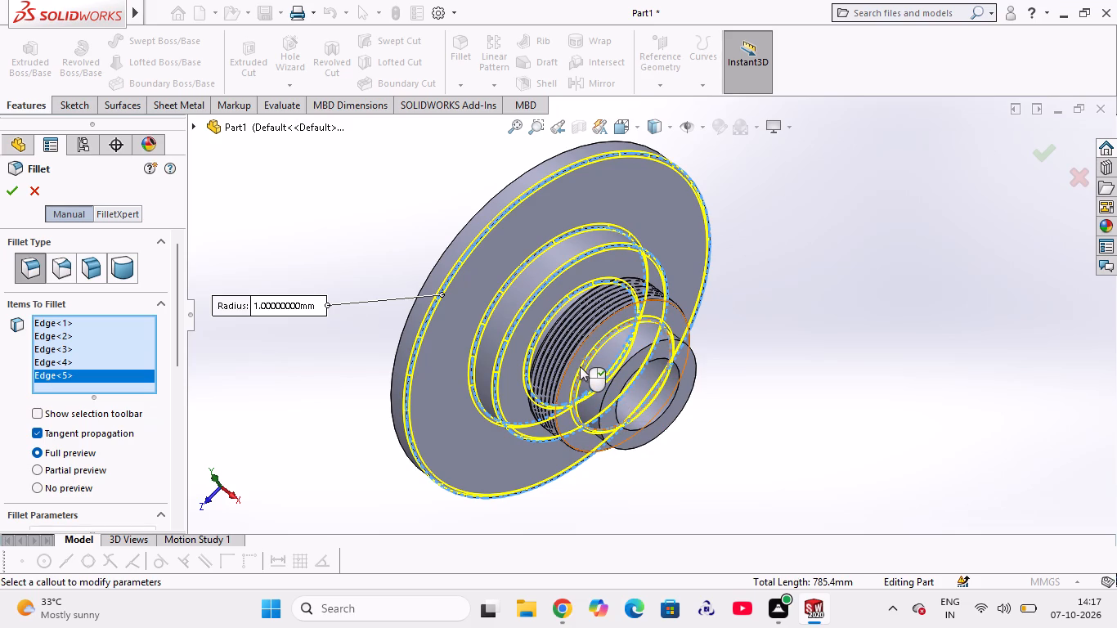
pyautogui.click(585, 362)
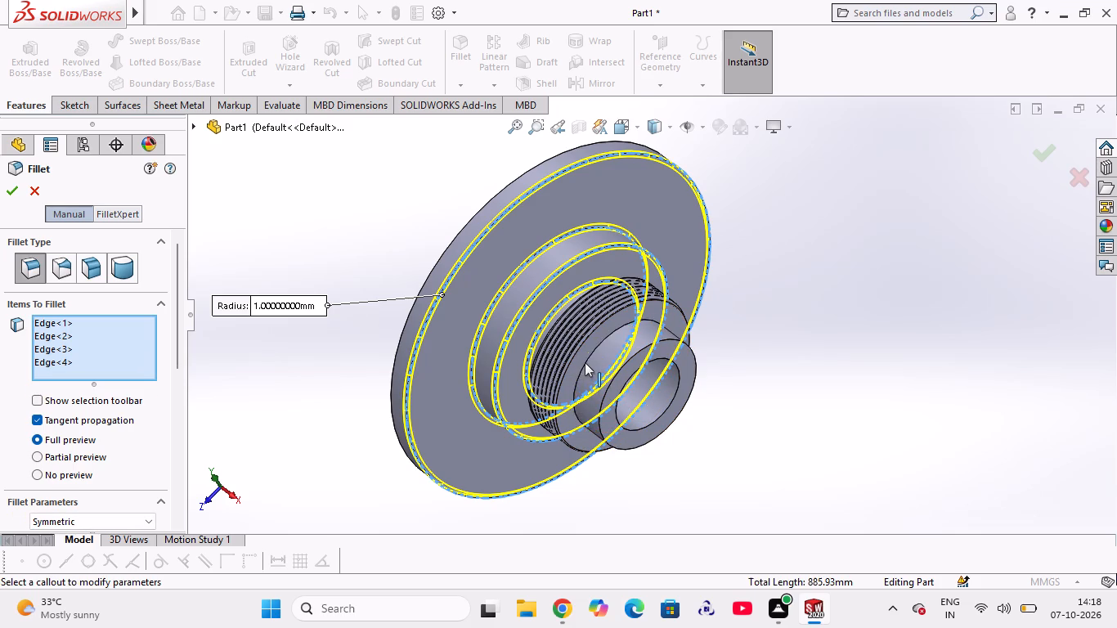
pyautogui.click(608, 389)
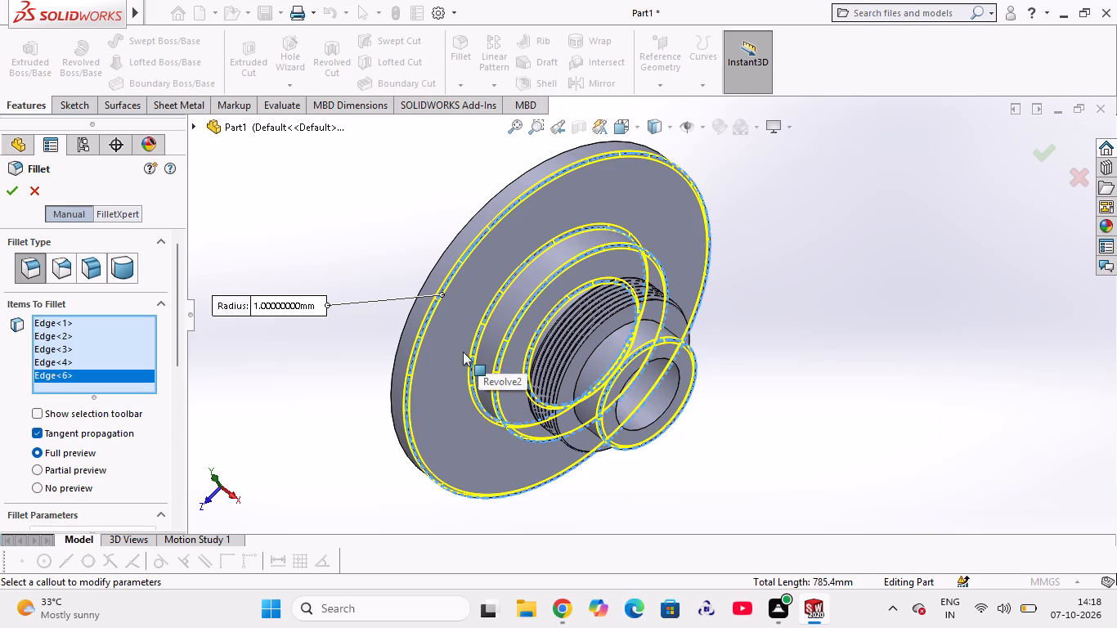
pyautogui.click(3, 189)
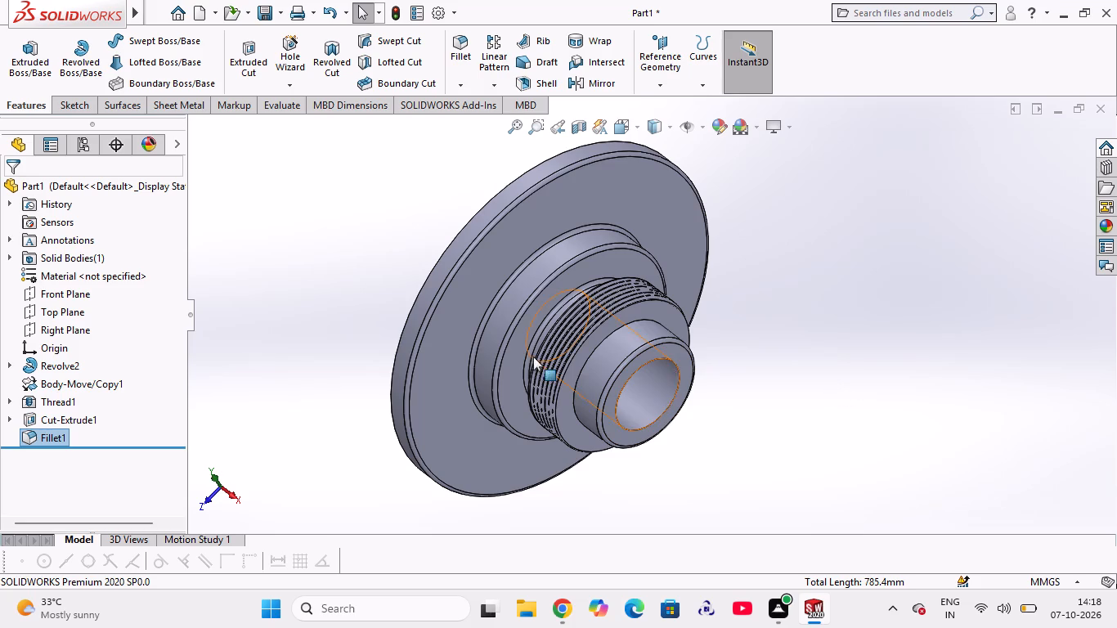
# Assign Brass as the part's material.
pyautogui.click(114, 274)
pyautogui.click(141, 276)
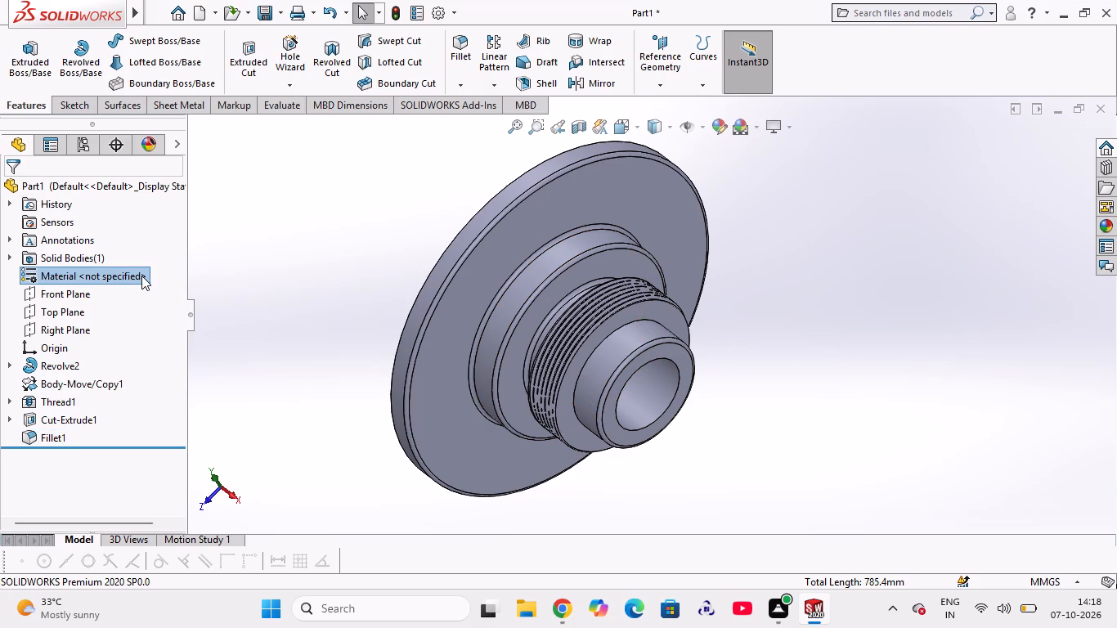
pyautogui.click(28, 275)
pyautogui.click(145, 277)
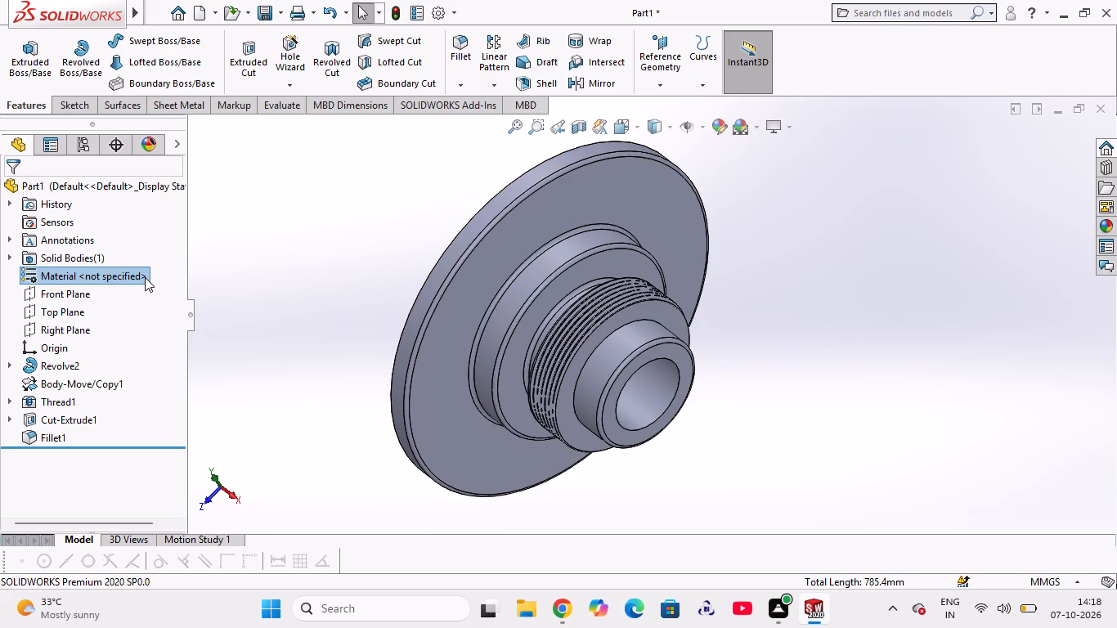
pyautogui.rightClick(145, 277)
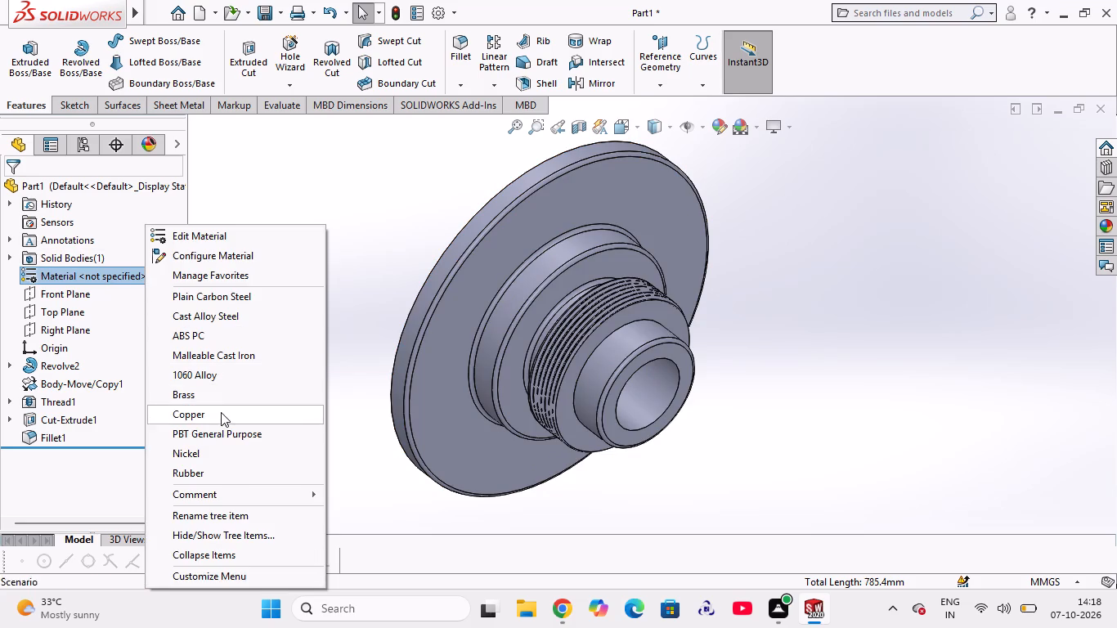
pyautogui.click(208, 393)
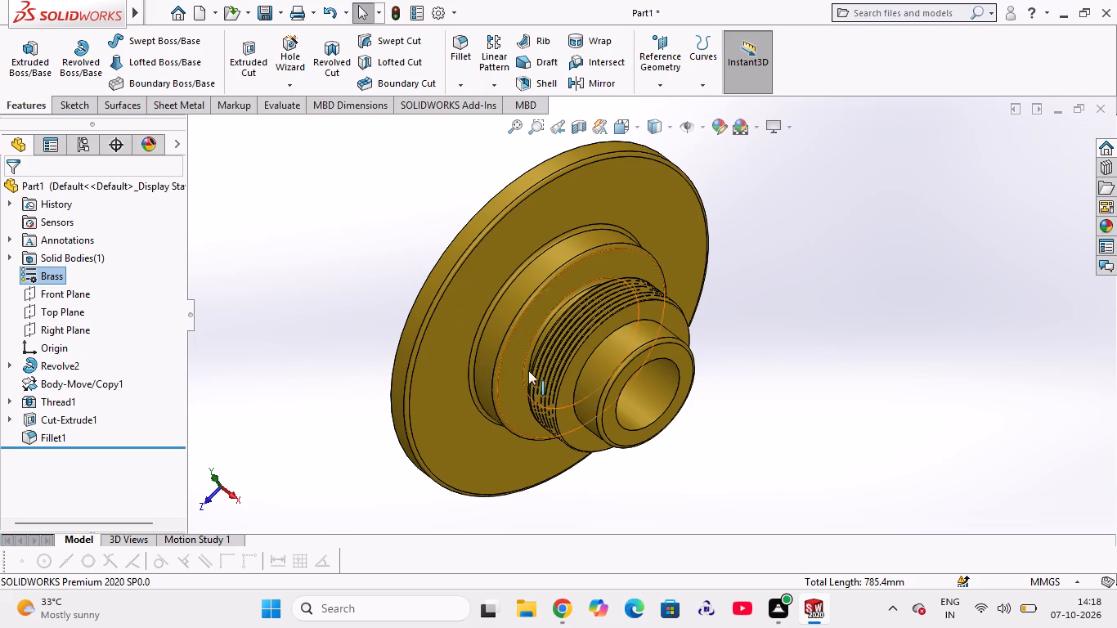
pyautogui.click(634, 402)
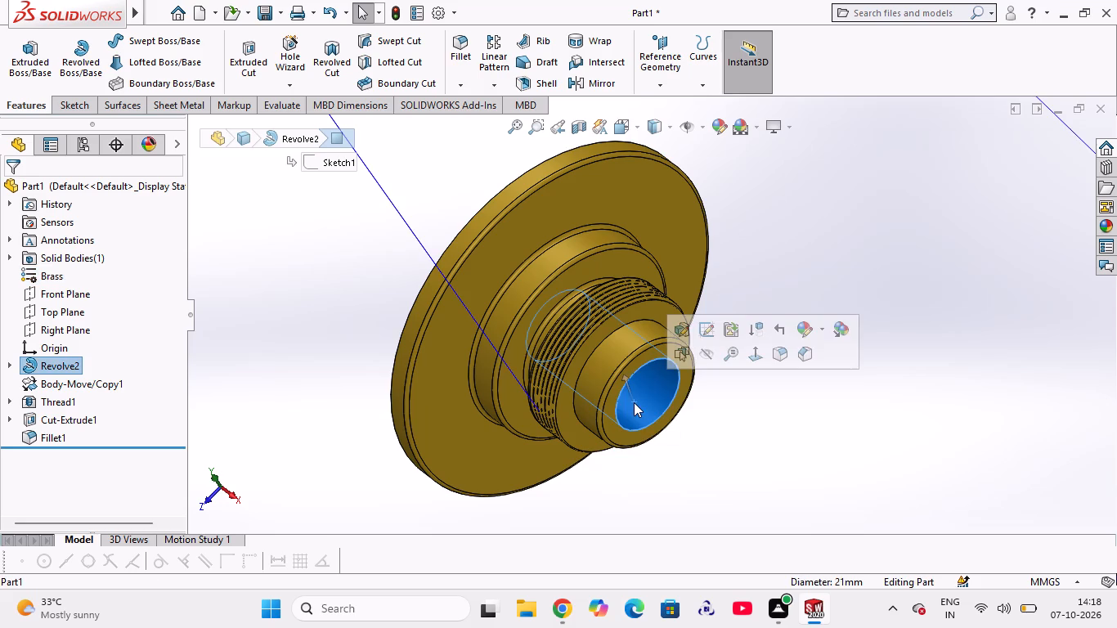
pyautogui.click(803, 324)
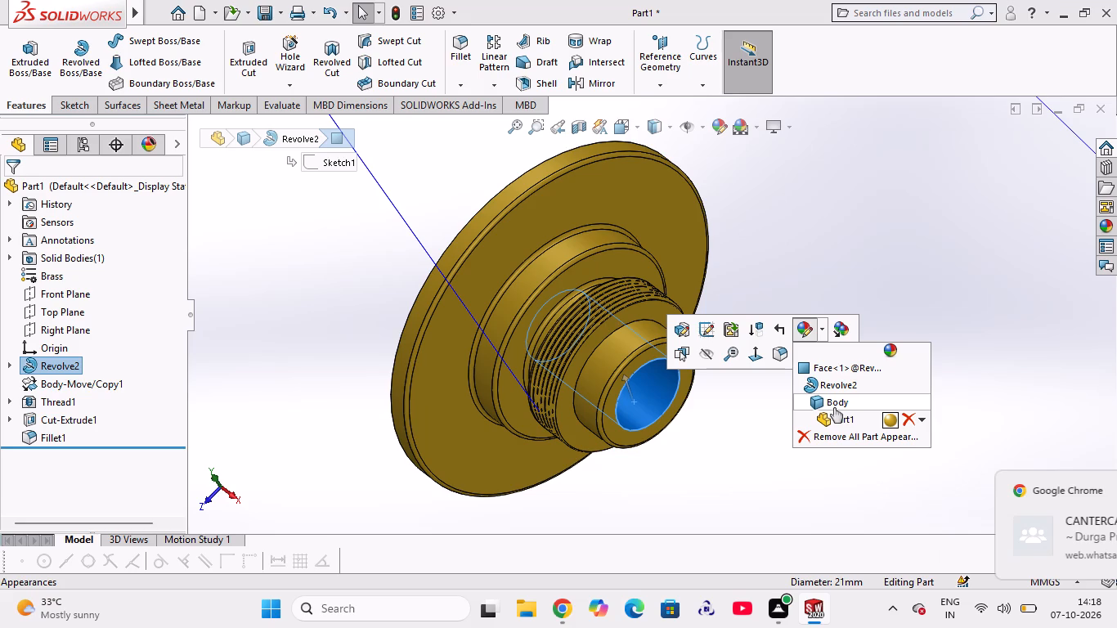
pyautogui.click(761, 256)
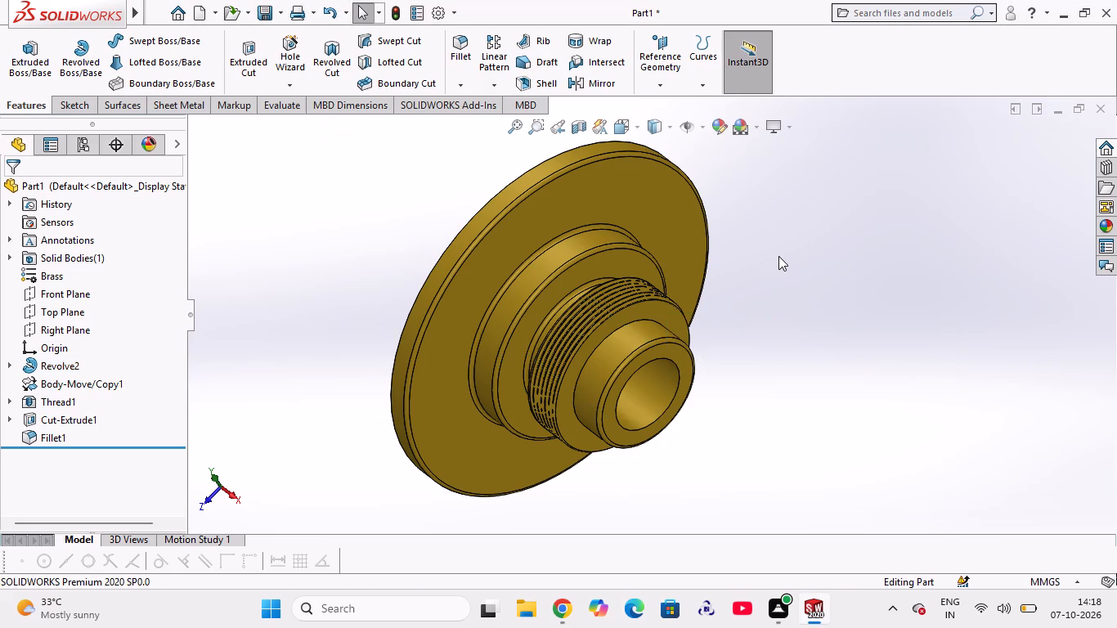
# Examine the stepped flange with its brass material, checking the thread, steps and fillets from several angles.
pyautogui.scroll(-3, 608, 346)
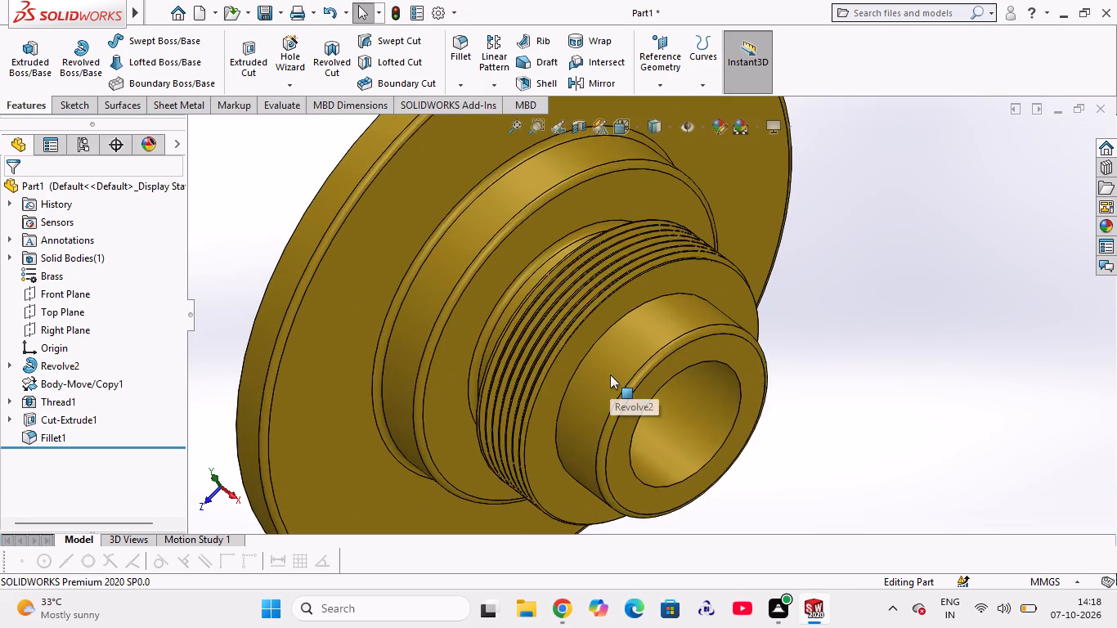
pyautogui.scroll(2, 610, 375)
pyautogui.scroll(-1, 610, 375)
pyautogui.scroll(2, 610, 375)
pyautogui.moveTo(778, 342); pyautogui.dragTo(671, 252, button='middle')
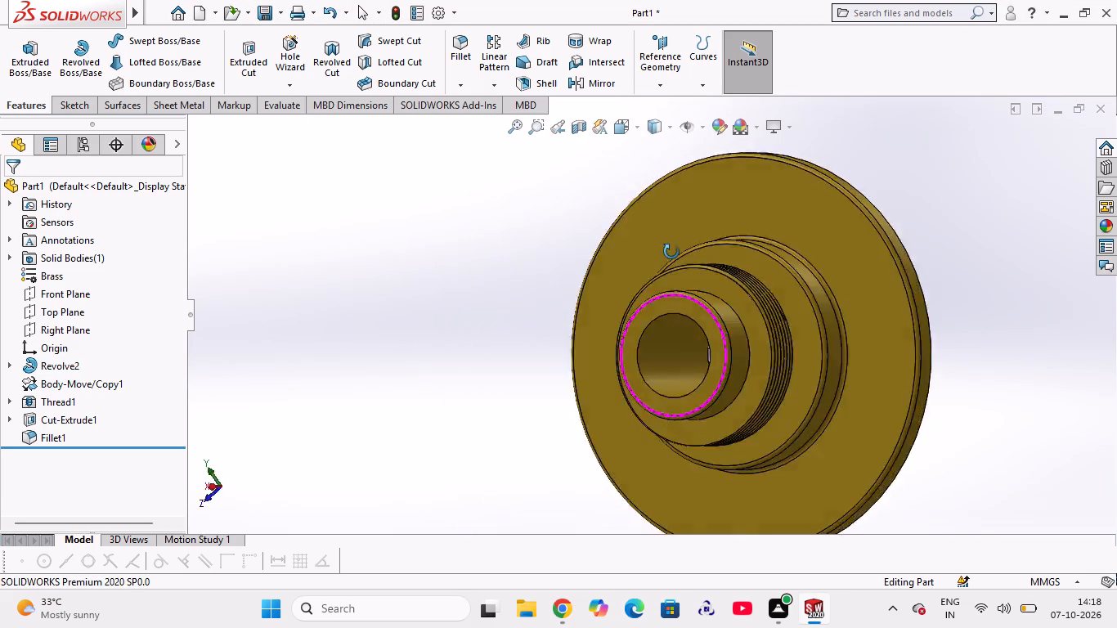
pyautogui.moveTo(671, 252); pyautogui.dragTo(803, 285, button='middle')
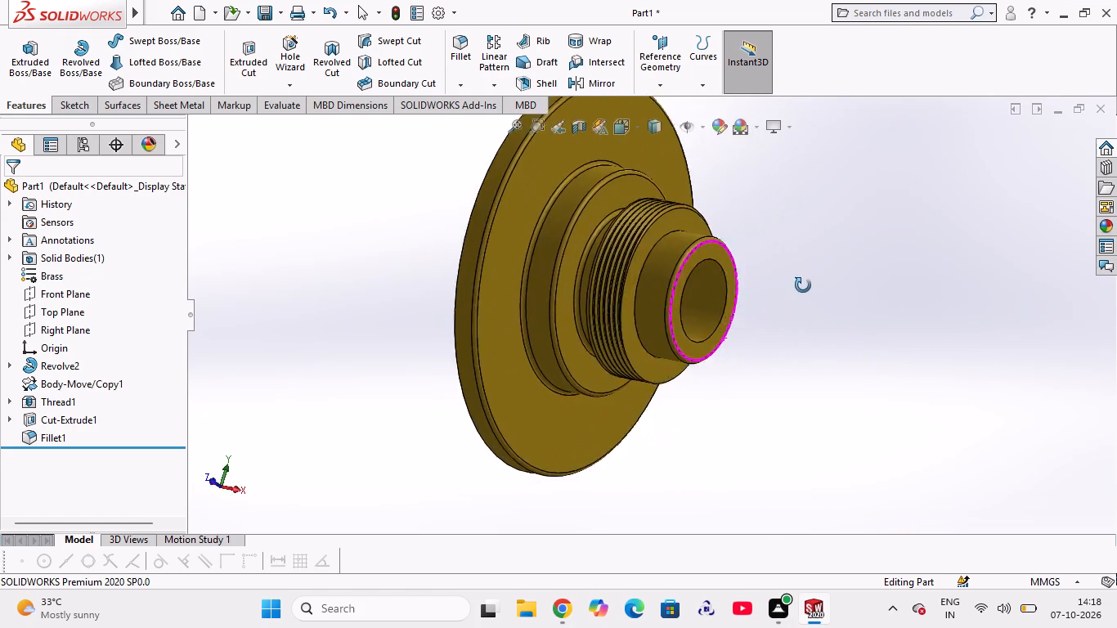
pyautogui.moveTo(803, 285); pyautogui.dragTo(716, 290, button='middle')
pyautogui.moveTo(722, 273); pyautogui.dragTo(736, 231, button='middle')
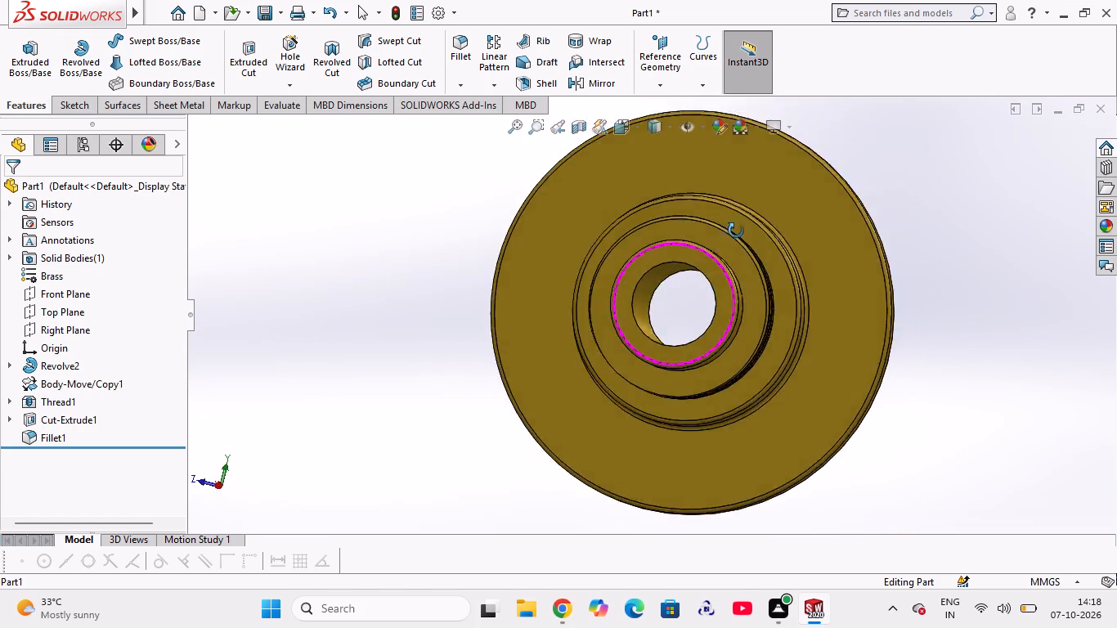
pyautogui.moveTo(736, 231); pyautogui.dragTo(801, 263, button='middle')
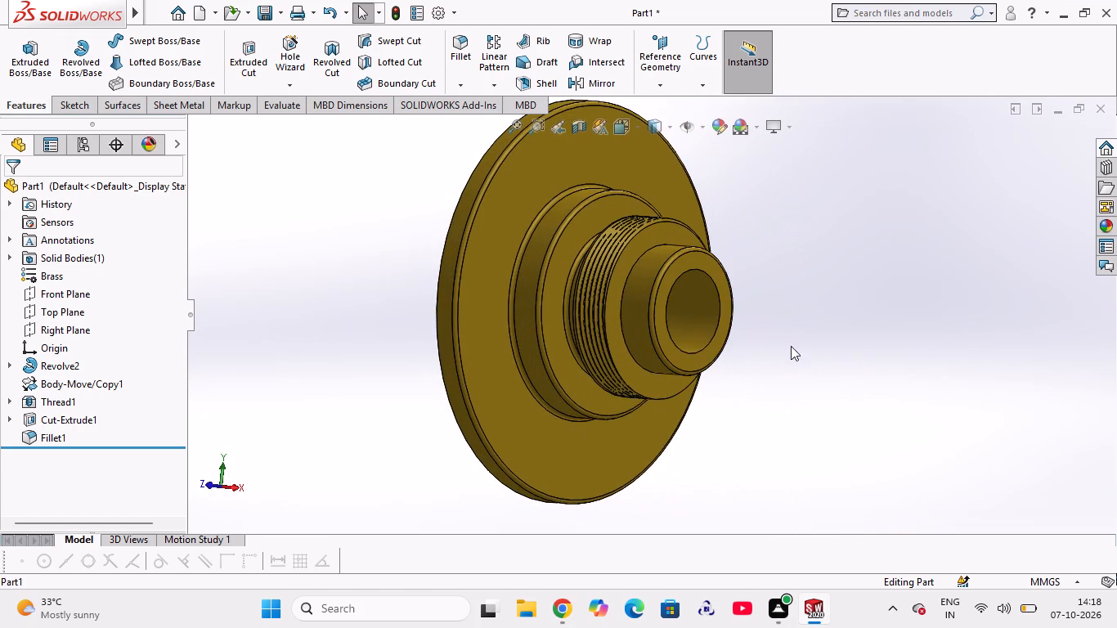
pyautogui.moveTo(853, 368); pyautogui.dragTo(744, 262, button='middle')
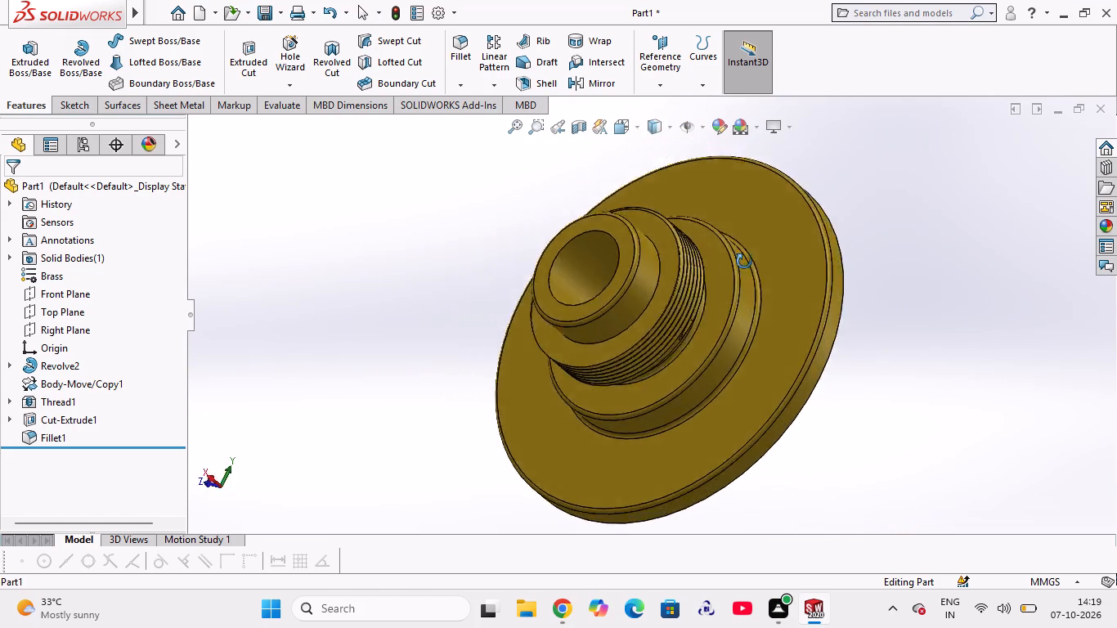
pyautogui.moveTo(744, 262); pyautogui.dragTo(824, 423, button='middle')
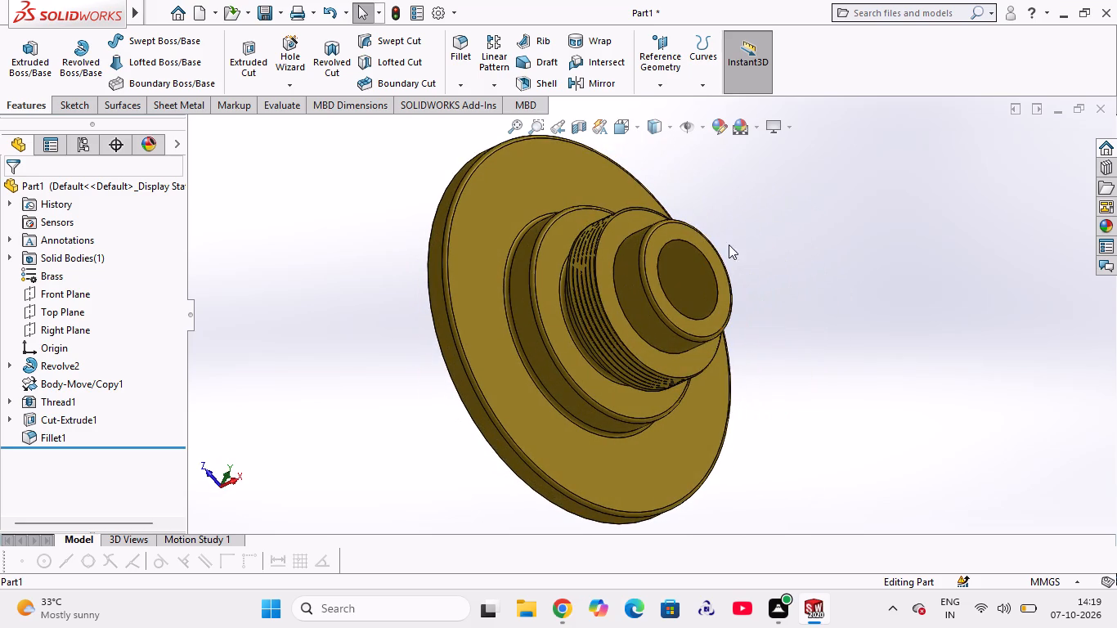
pyautogui.moveTo(768, 217); pyautogui.dragTo(738, 331, button='middle')
pyautogui.scroll(3, 738, 331)
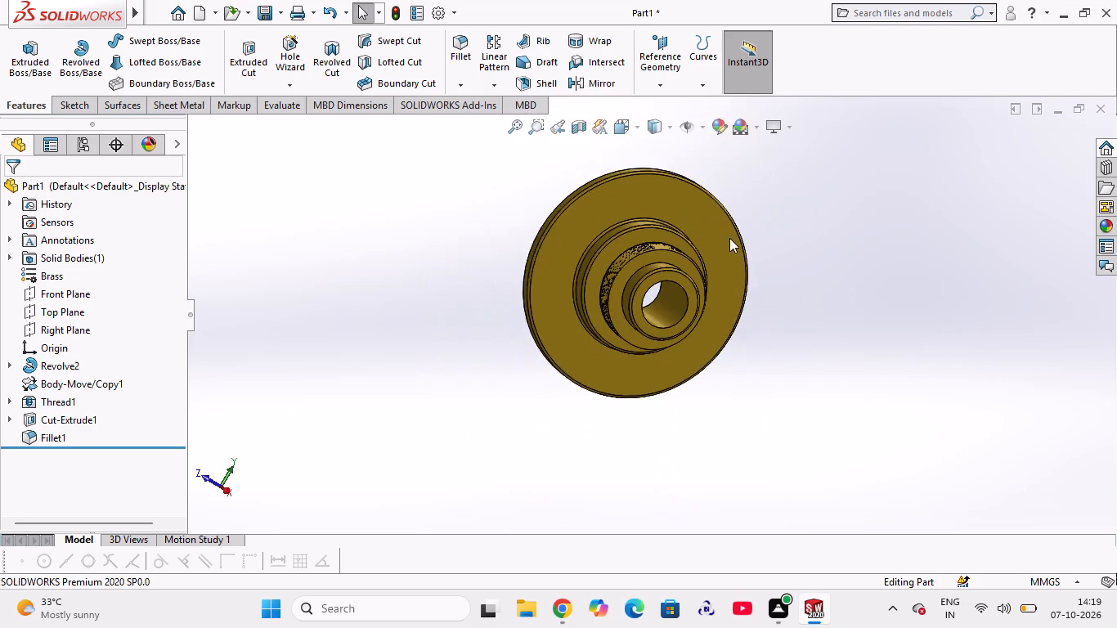
pyautogui.scroll(-3, 729, 238)
pyautogui.moveTo(633, 418); pyautogui.dragTo(717, 223, button='middle')
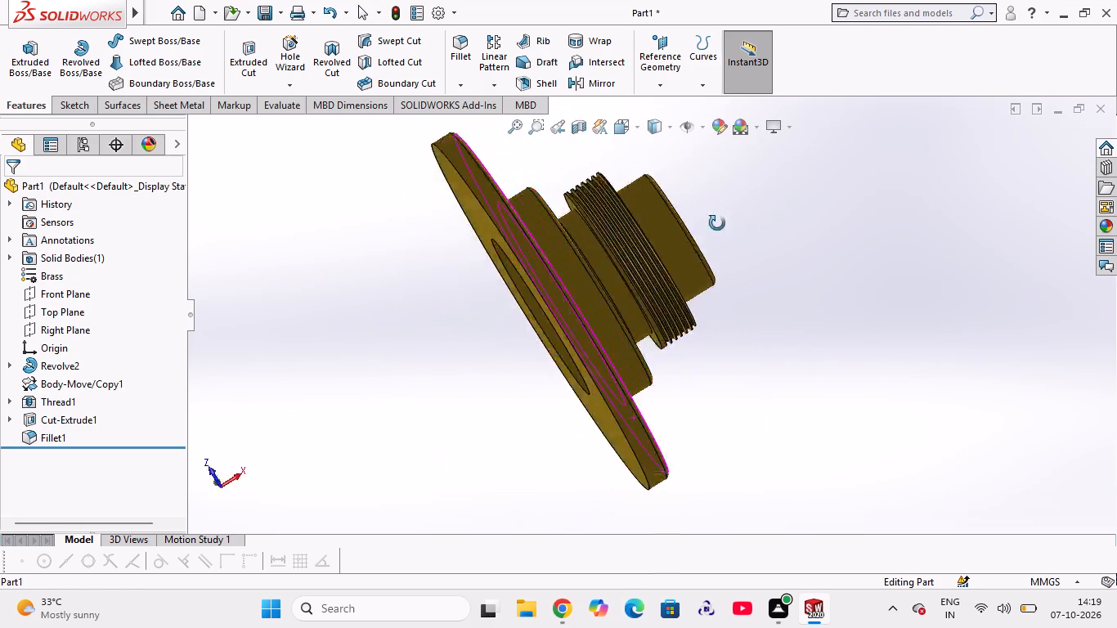
pyautogui.moveTo(717, 223); pyautogui.dragTo(603, 415, button='middle')
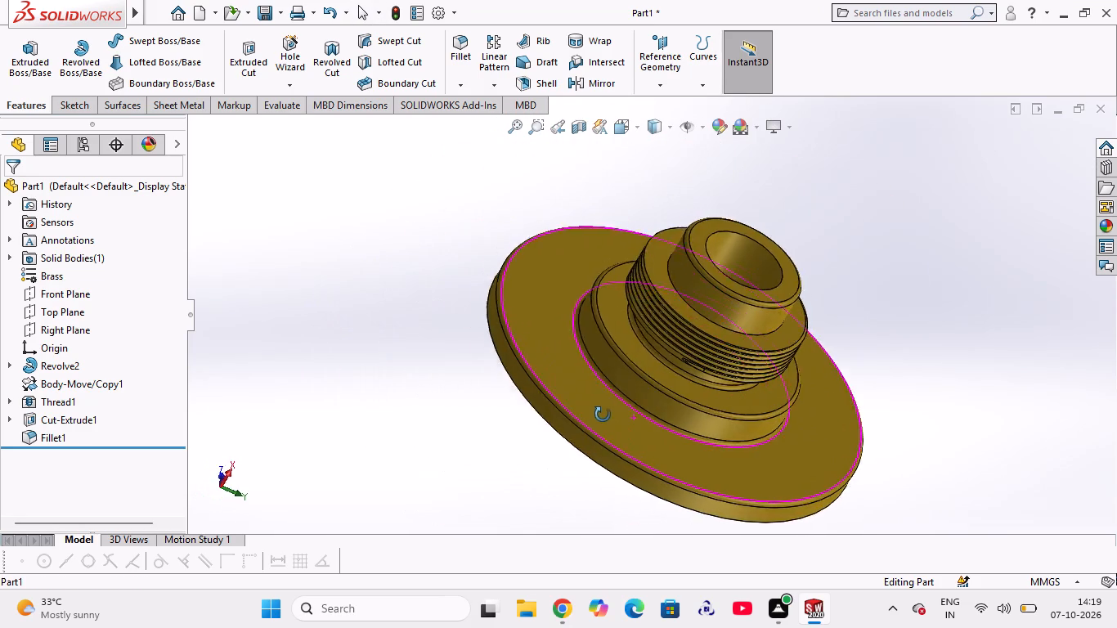
pyautogui.moveTo(603, 415); pyautogui.dragTo(556, 317, button='middle')
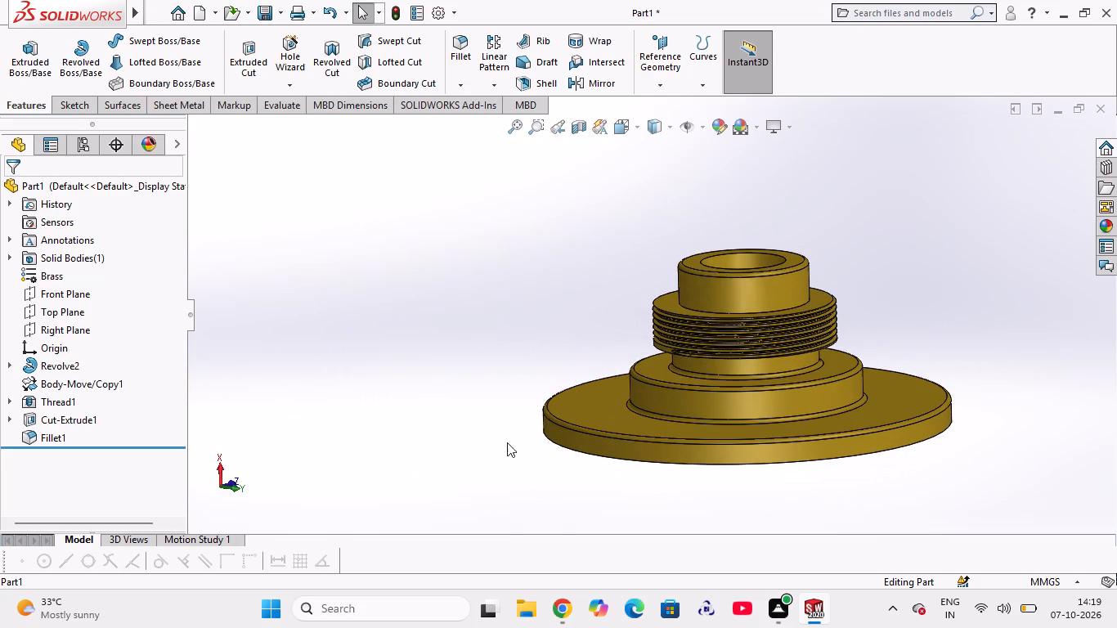
# Start a sketch on the disc's flat back face and draw a circle of about 38 mm radius concentric with the bore.
pyautogui.moveTo(474, 455); pyautogui.dragTo(490, 191, button='middle')
pyautogui.click(662, 246)
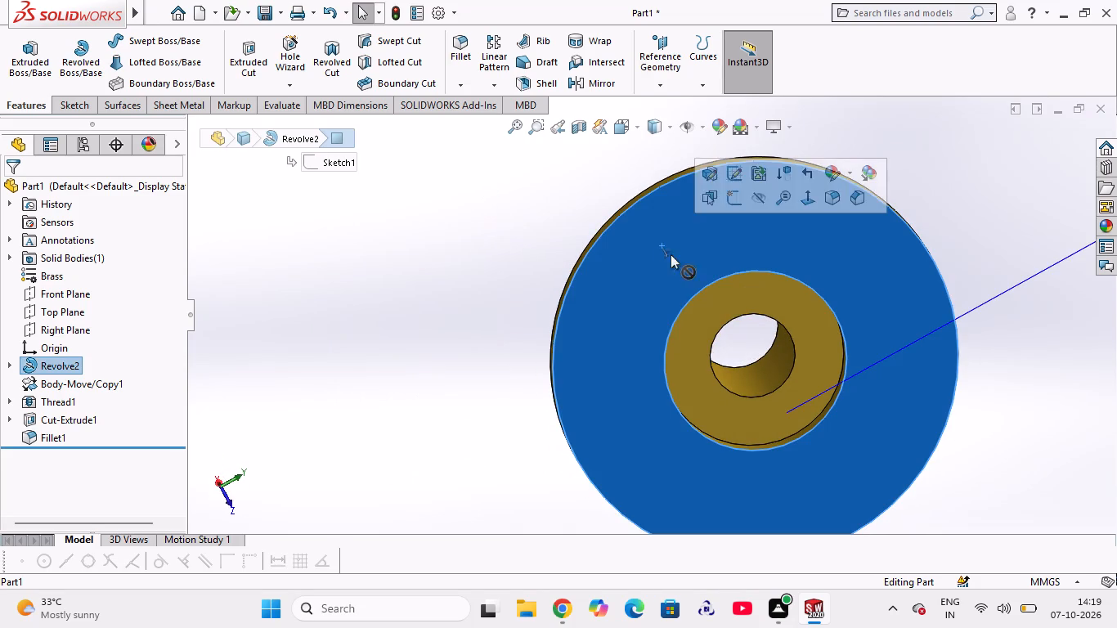
pyautogui.click(731, 195)
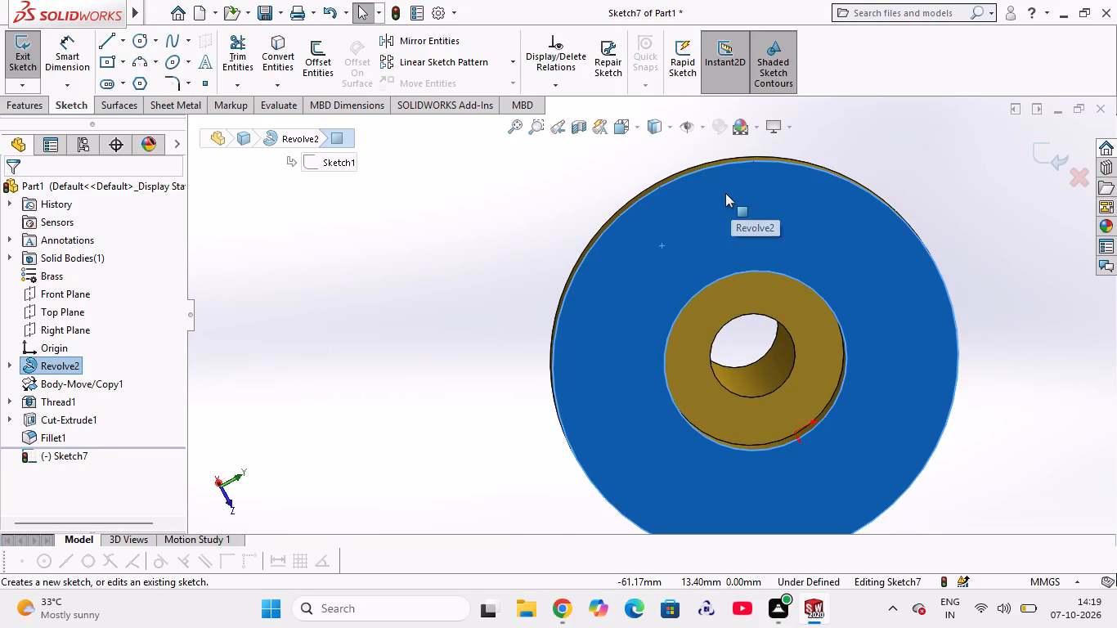
pyautogui.hotkey('ctrl', '8')
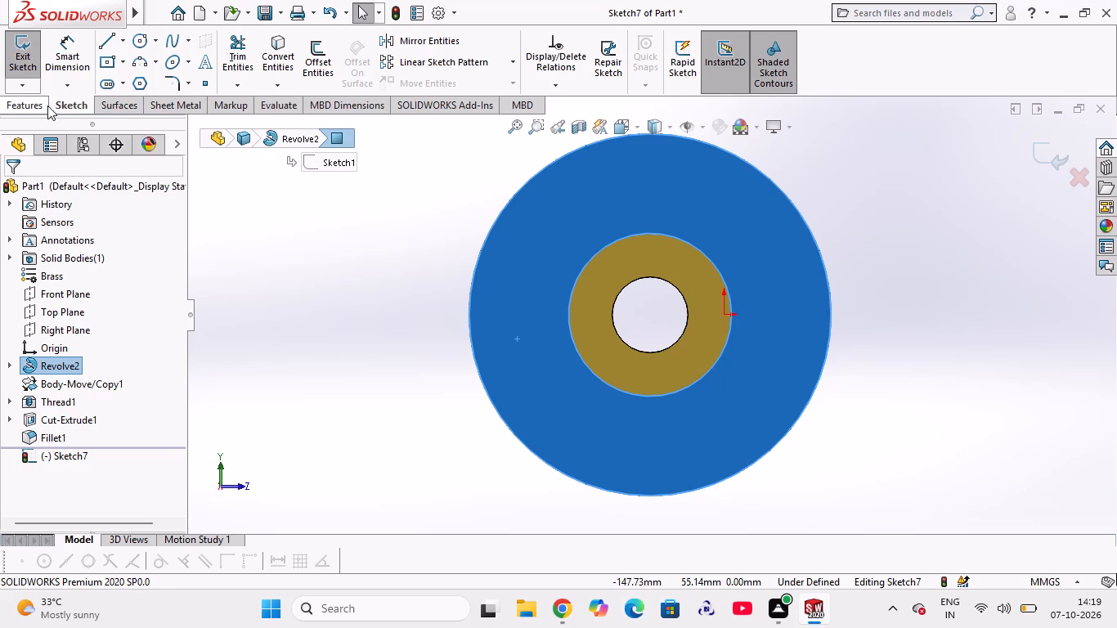
pyautogui.click(133, 45)
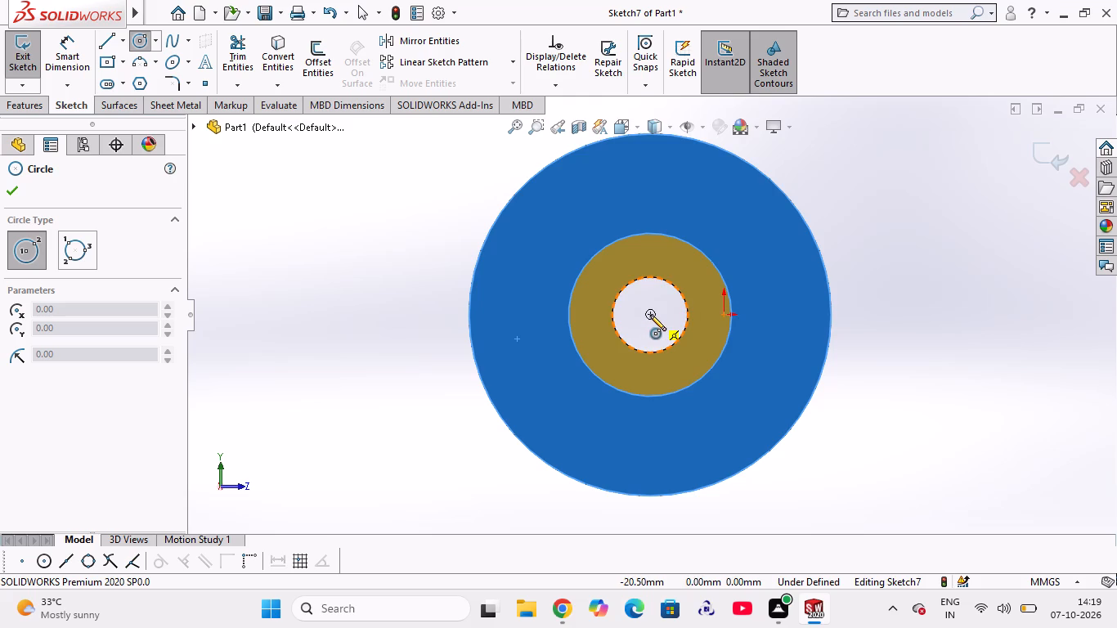
pyautogui.click(650, 315)
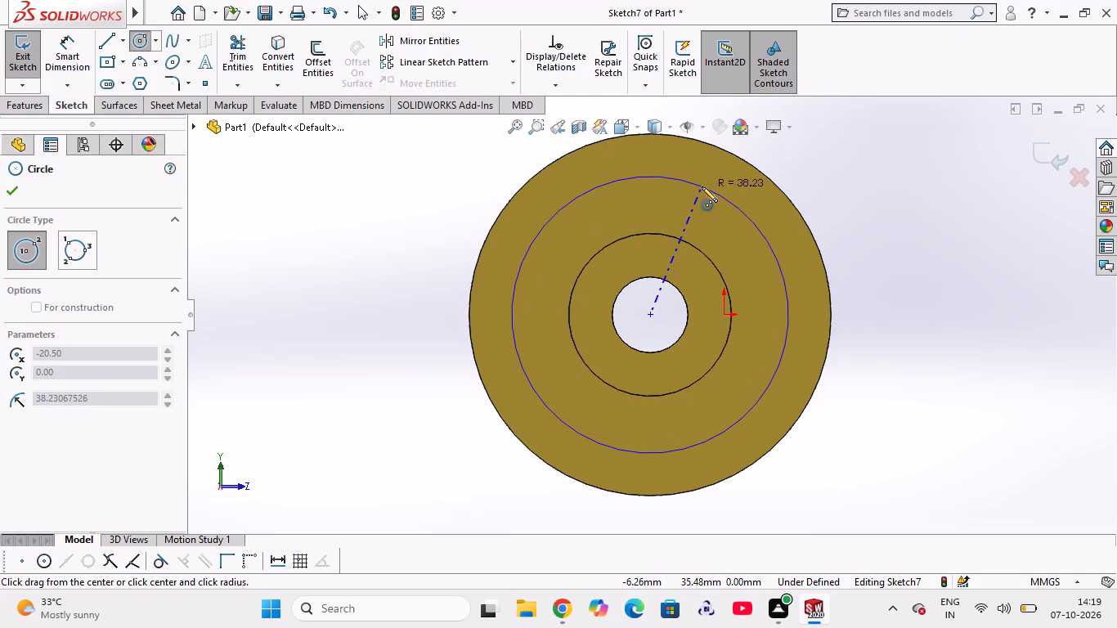
pyautogui.click(702, 186)
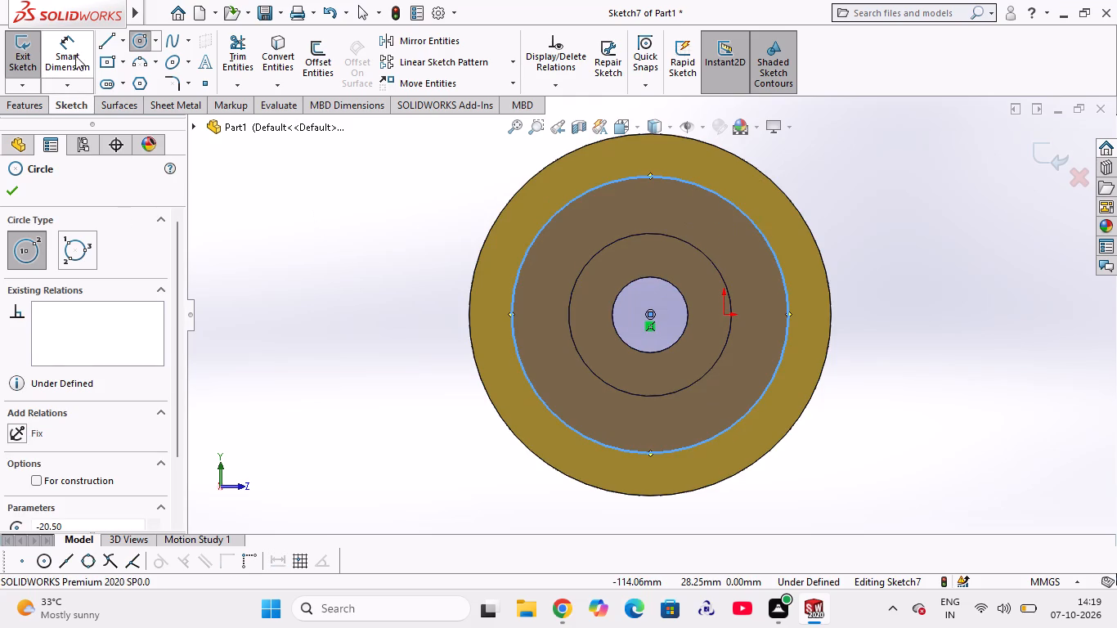
# Draw a small circle of about 5 mm radius centred on the large circle's top quadrant point.
pyautogui.click(74, 56)
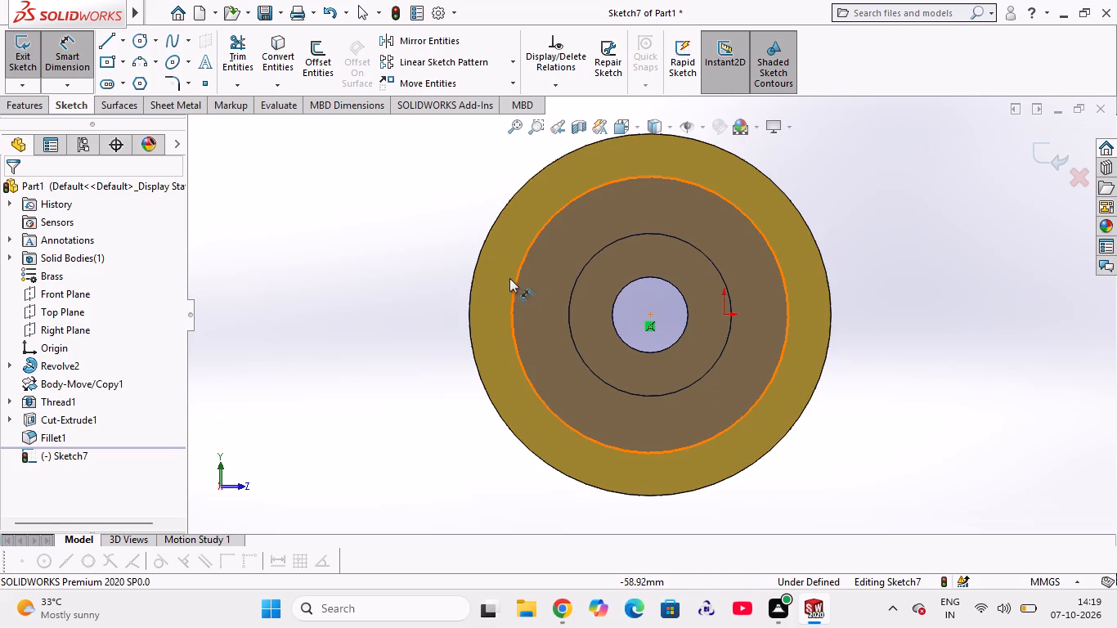
pyautogui.click(140, 43)
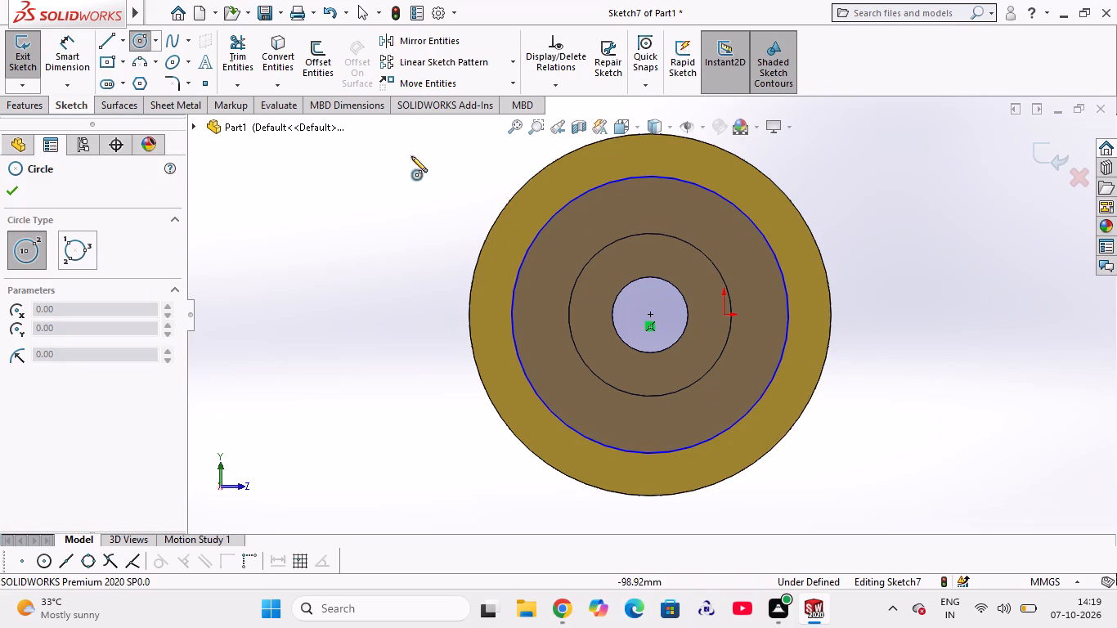
pyautogui.click(652, 177)
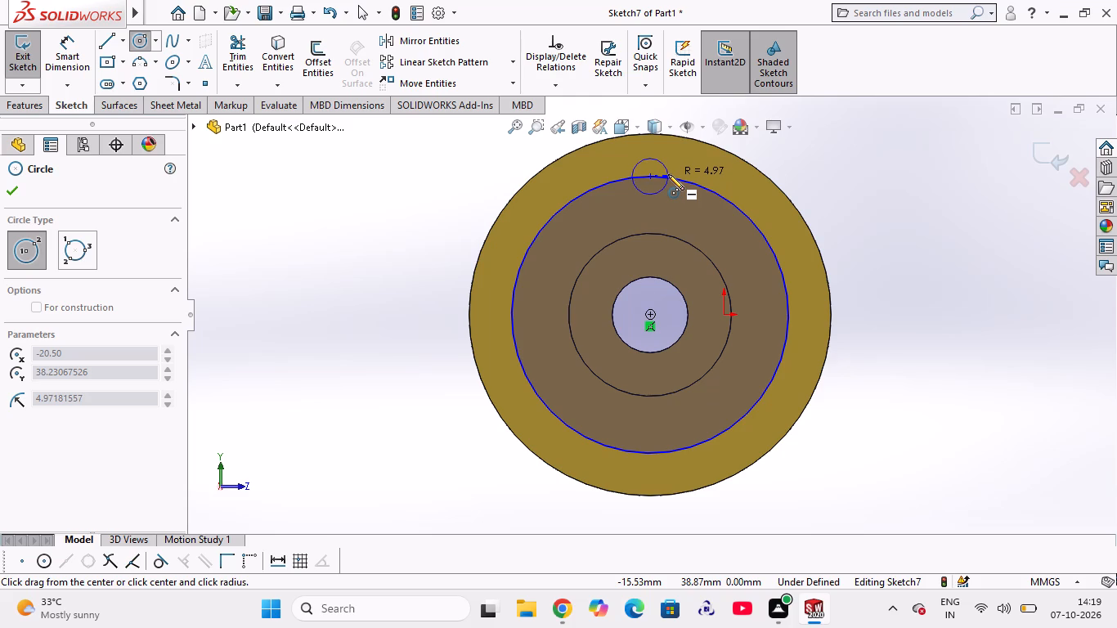
pyautogui.click(668, 174)
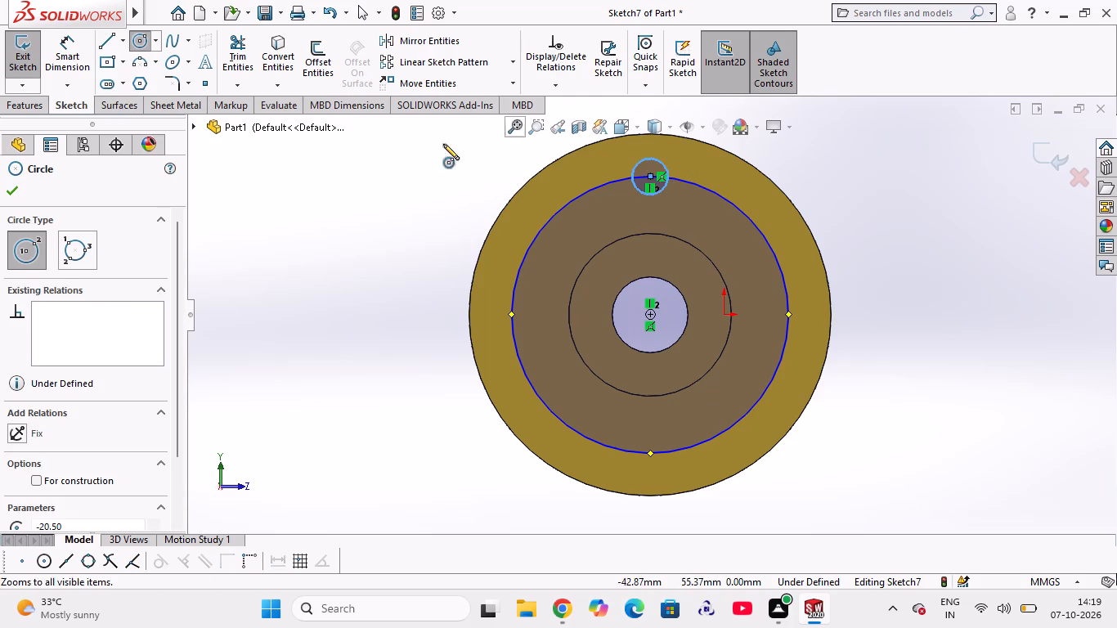
# Dimension the large sketch circle's diameter to 86 mm.
pyautogui.click(69, 67)
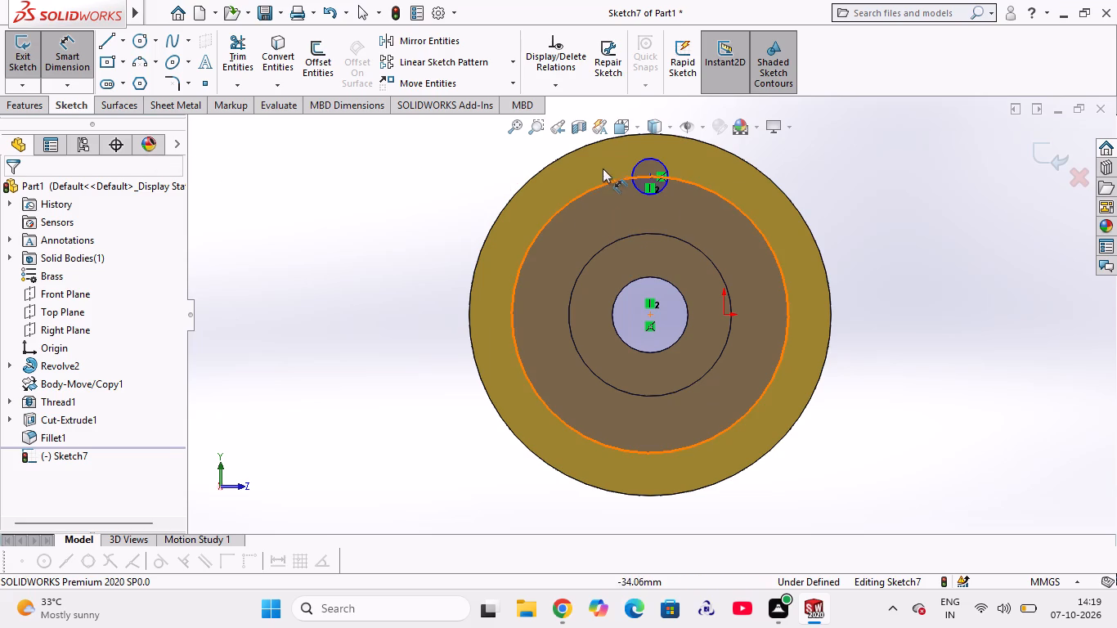
pyautogui.click(576, 200)
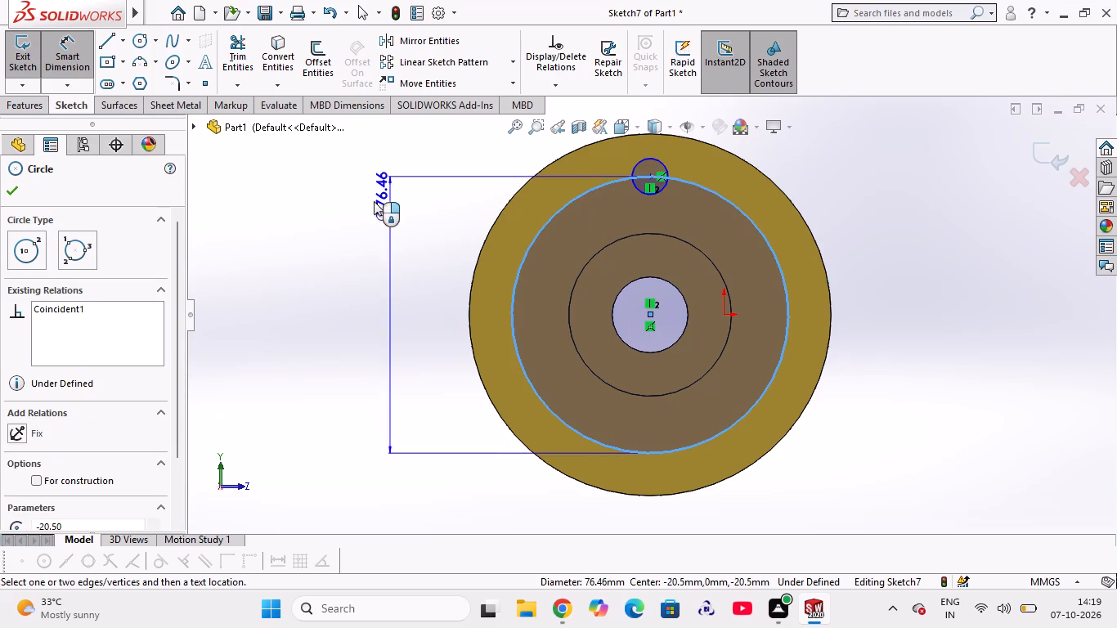
pyautogui.click(332, 204)
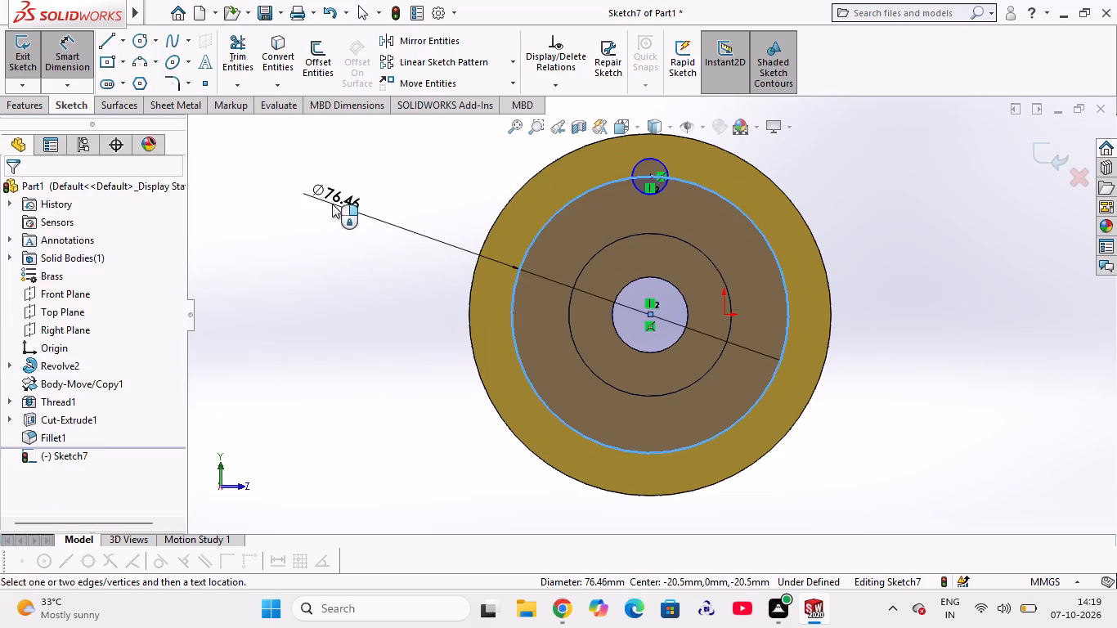
pyautogui.write('86')
pyautogui.press('Return')
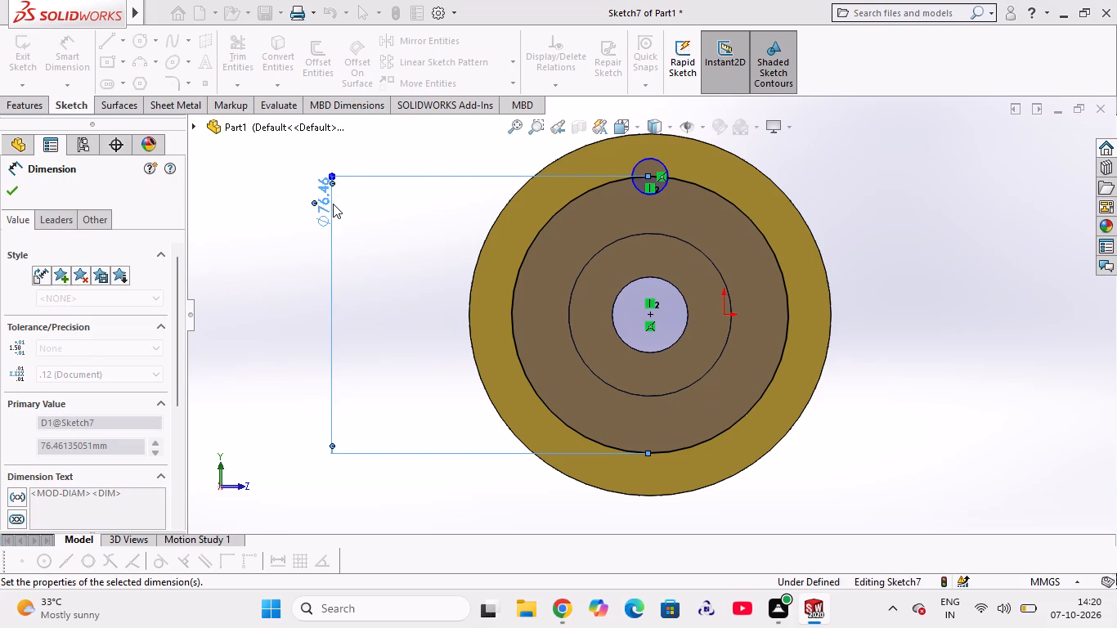
# Dimension the small circle on the pitch circle to 8 mm diameter.
pyautogui.scroll(-2, 639, 413)
pyautogui.scroll(5, 639, 431)
pyautogui.scroll(-2, 733, 184)
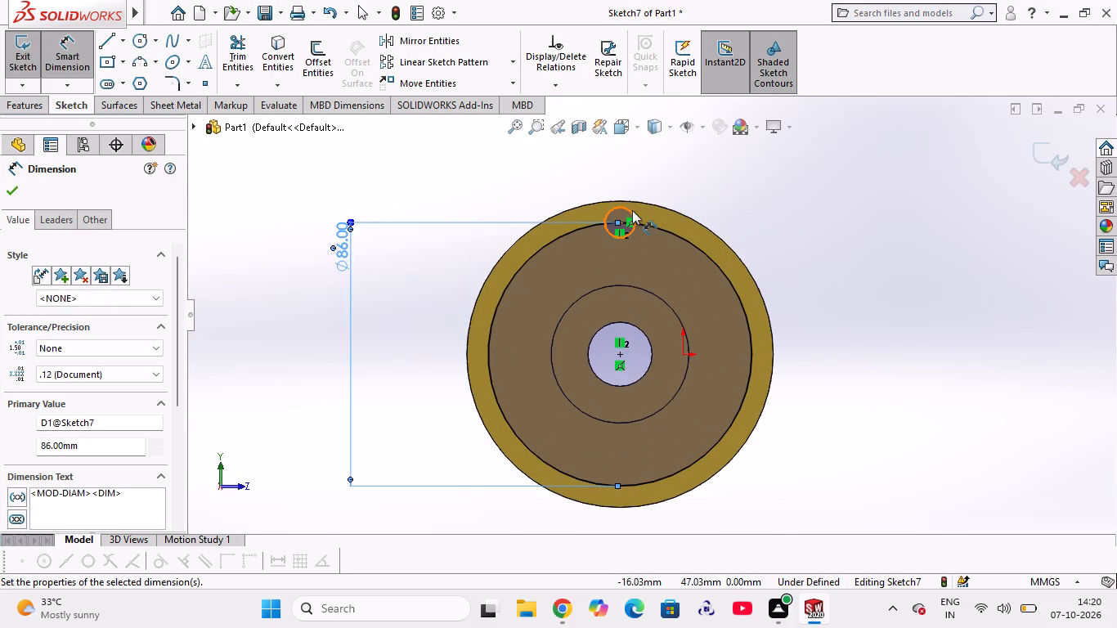
pyautogui.click(627, 207)
pyautogui.click(757, 191)
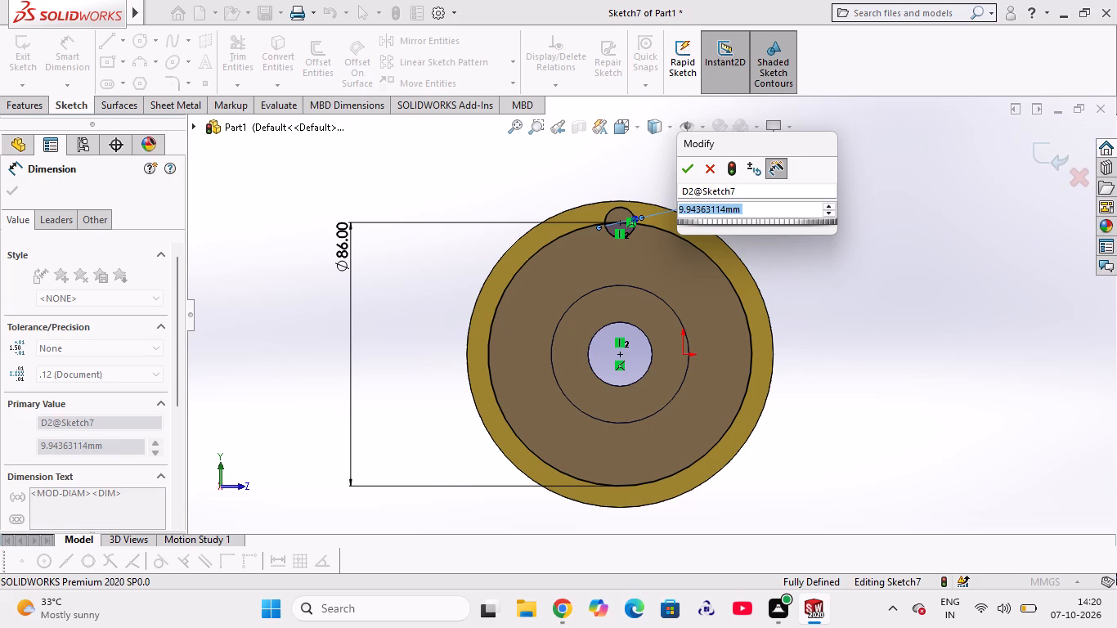
pyautogui.press('8')
pyautogui.press('Return')
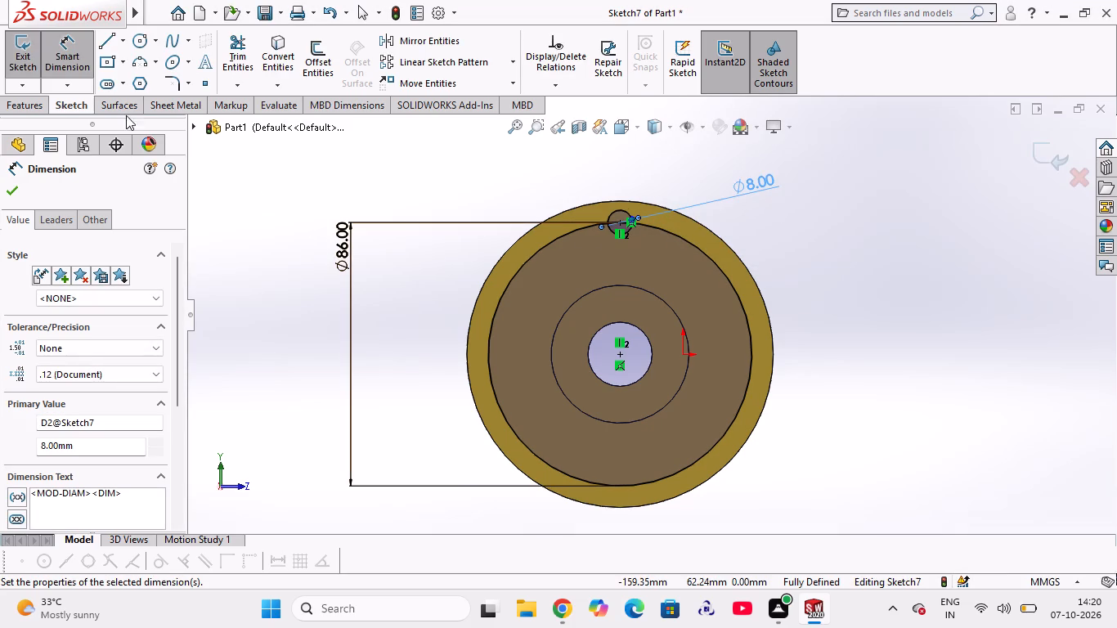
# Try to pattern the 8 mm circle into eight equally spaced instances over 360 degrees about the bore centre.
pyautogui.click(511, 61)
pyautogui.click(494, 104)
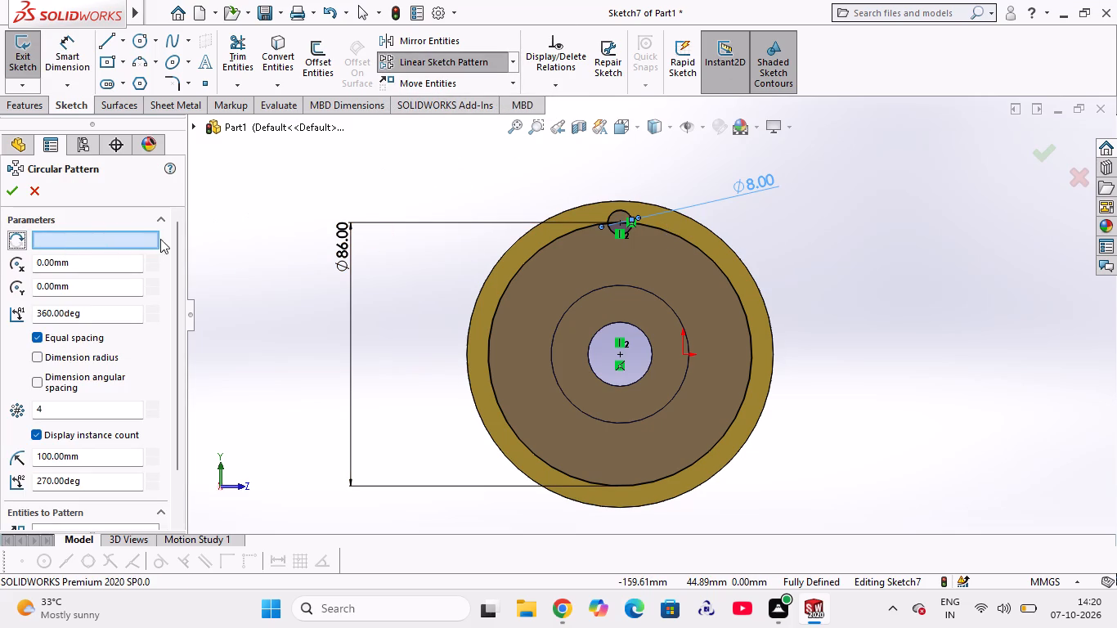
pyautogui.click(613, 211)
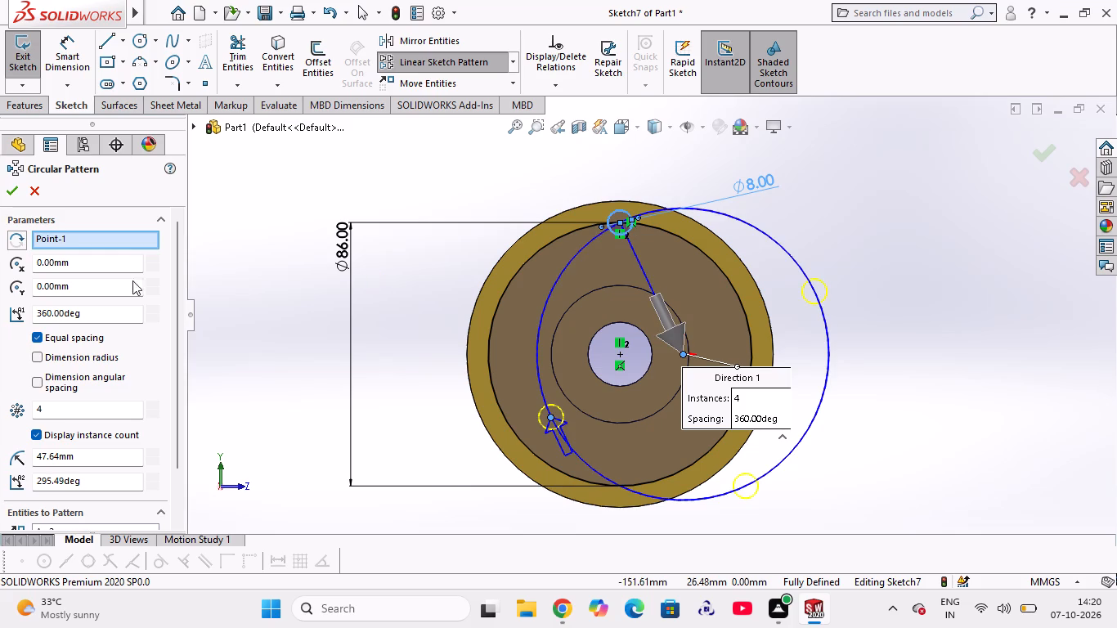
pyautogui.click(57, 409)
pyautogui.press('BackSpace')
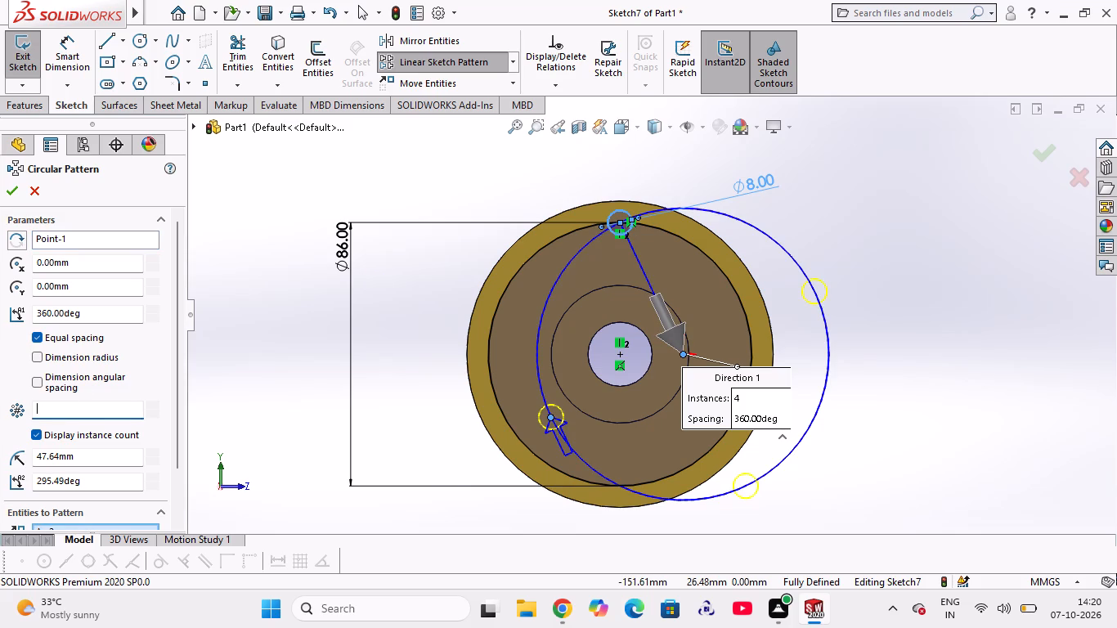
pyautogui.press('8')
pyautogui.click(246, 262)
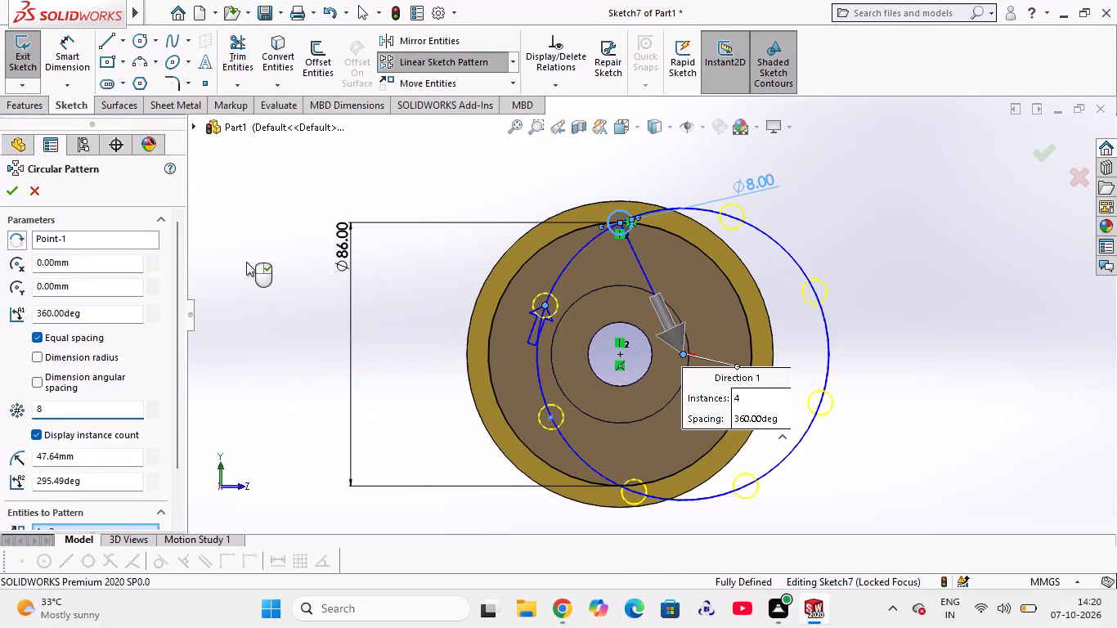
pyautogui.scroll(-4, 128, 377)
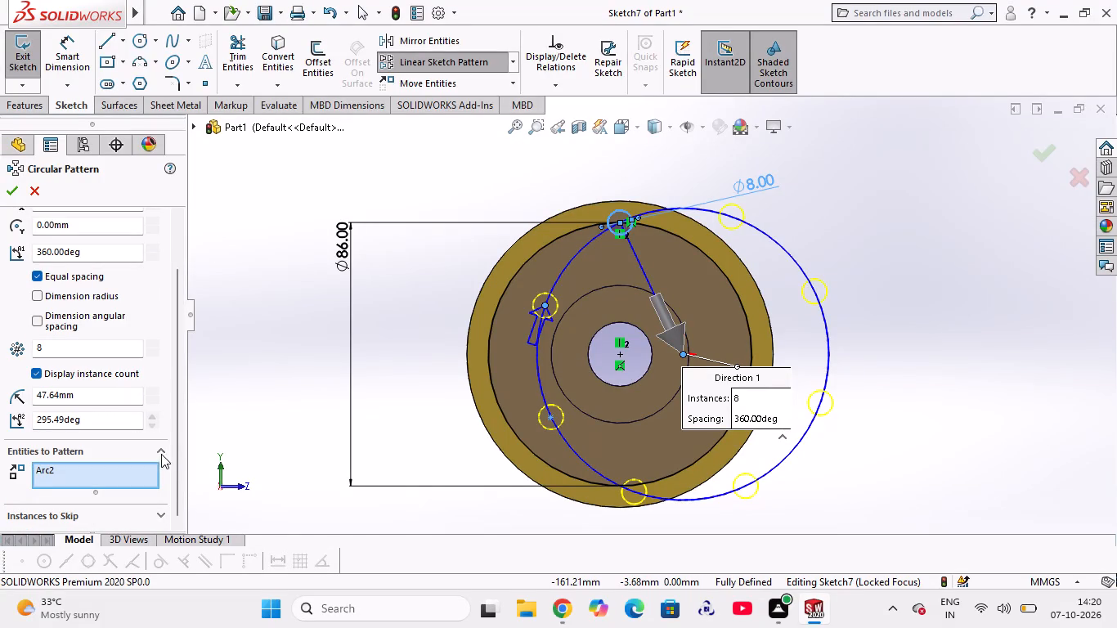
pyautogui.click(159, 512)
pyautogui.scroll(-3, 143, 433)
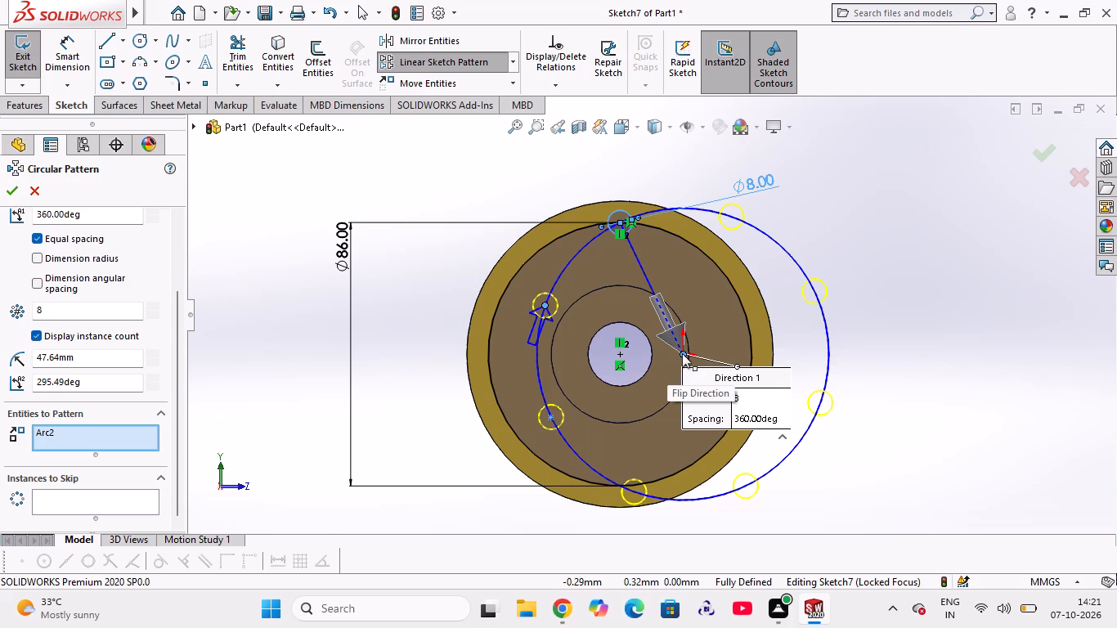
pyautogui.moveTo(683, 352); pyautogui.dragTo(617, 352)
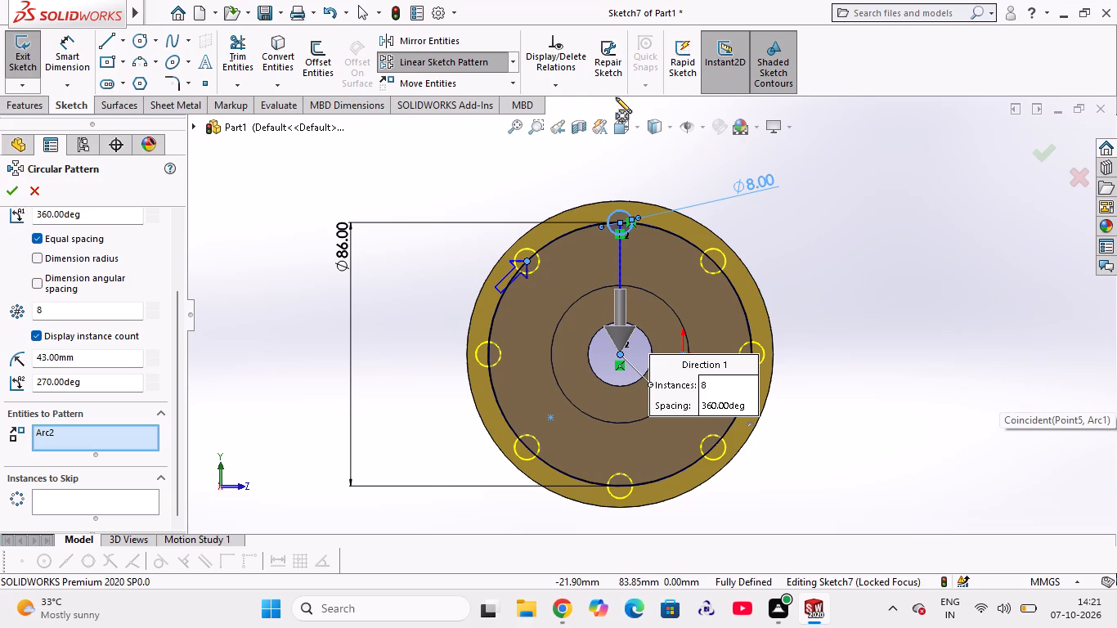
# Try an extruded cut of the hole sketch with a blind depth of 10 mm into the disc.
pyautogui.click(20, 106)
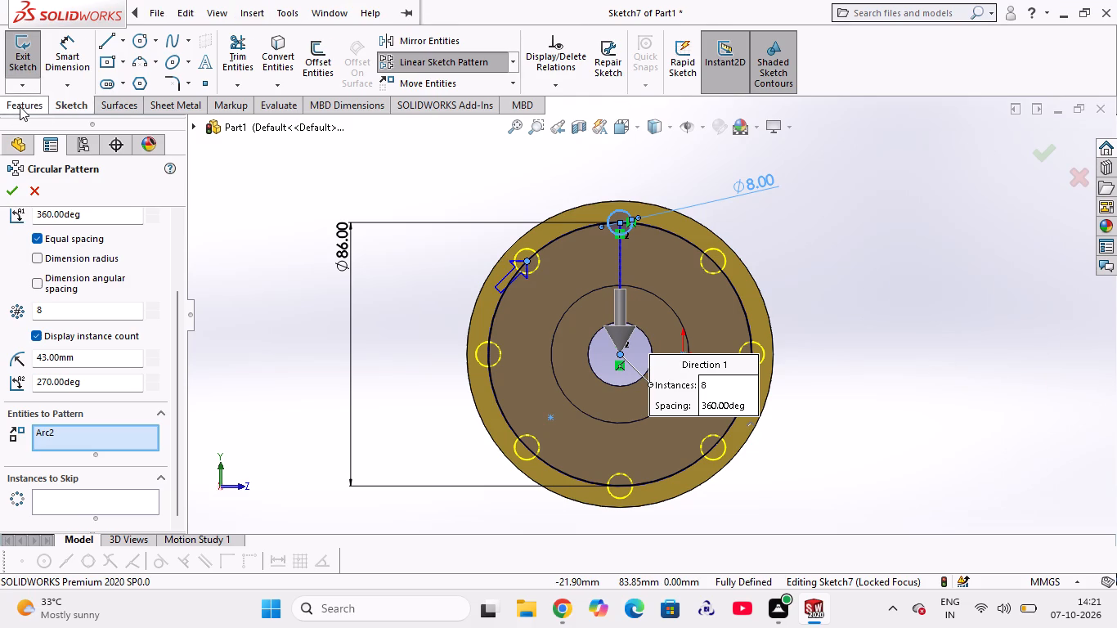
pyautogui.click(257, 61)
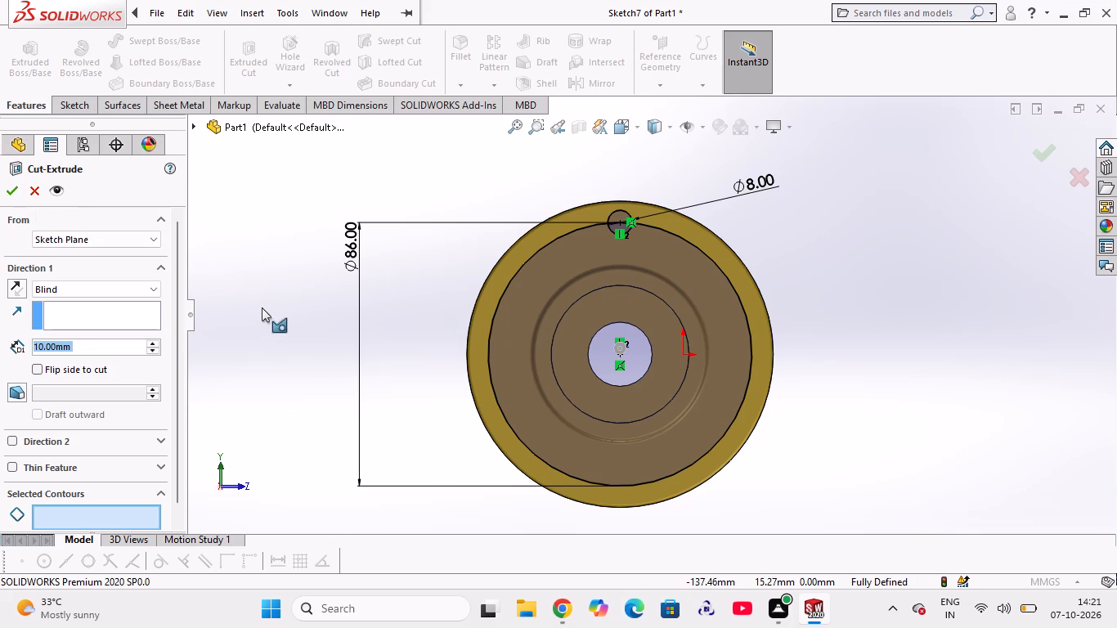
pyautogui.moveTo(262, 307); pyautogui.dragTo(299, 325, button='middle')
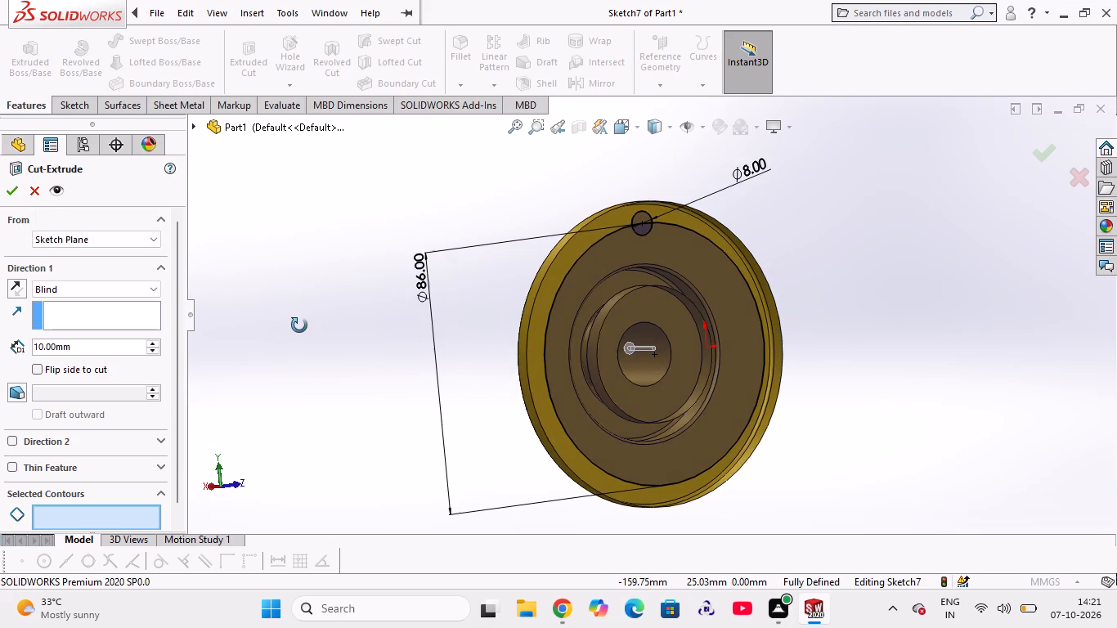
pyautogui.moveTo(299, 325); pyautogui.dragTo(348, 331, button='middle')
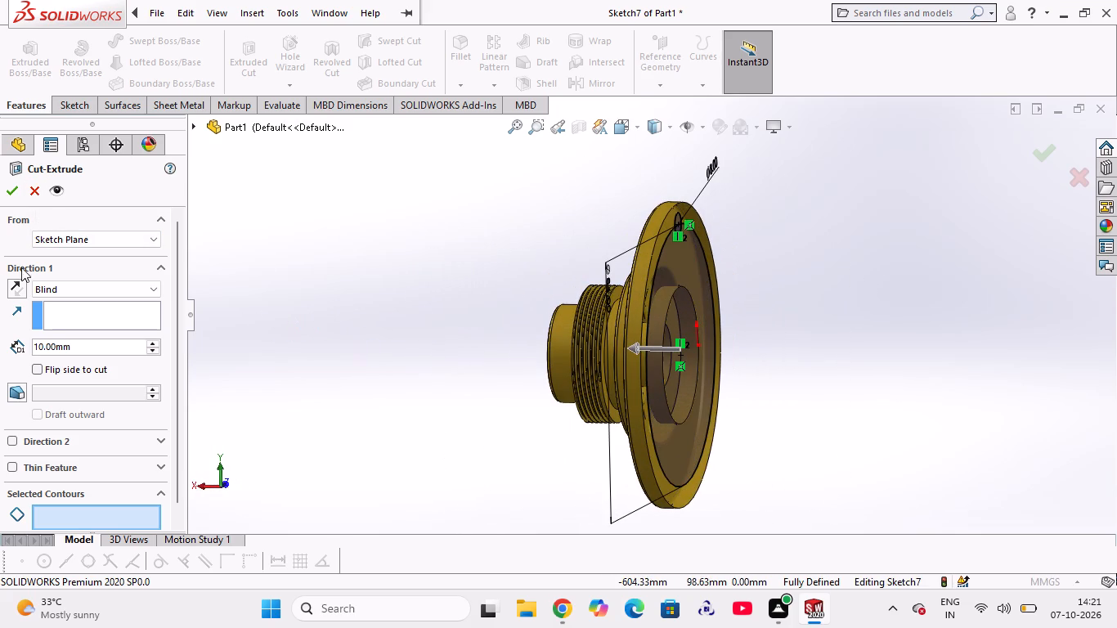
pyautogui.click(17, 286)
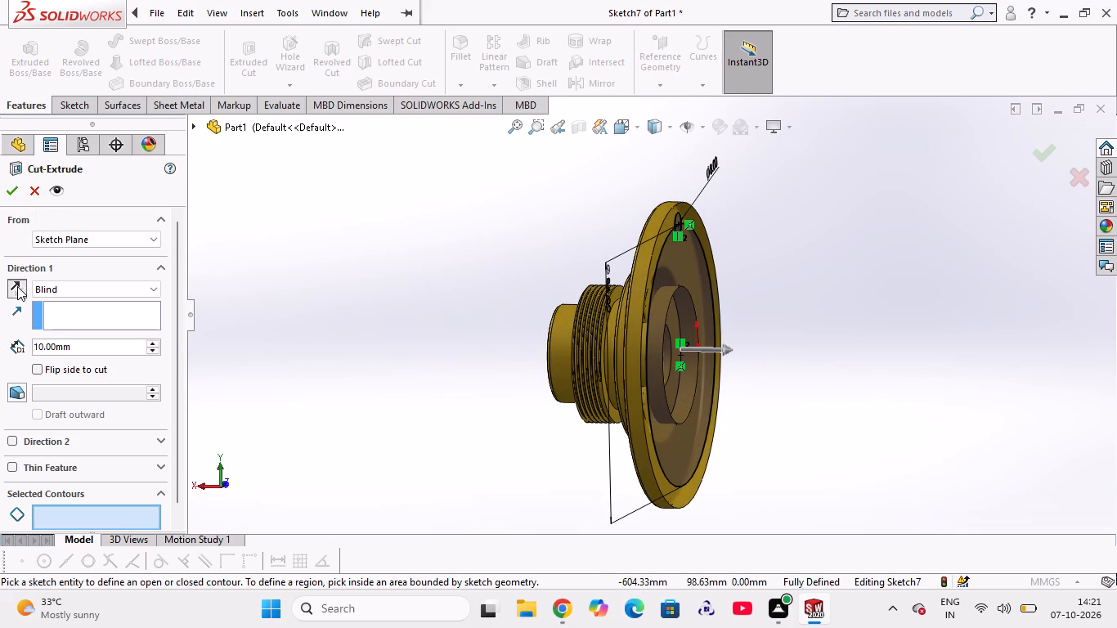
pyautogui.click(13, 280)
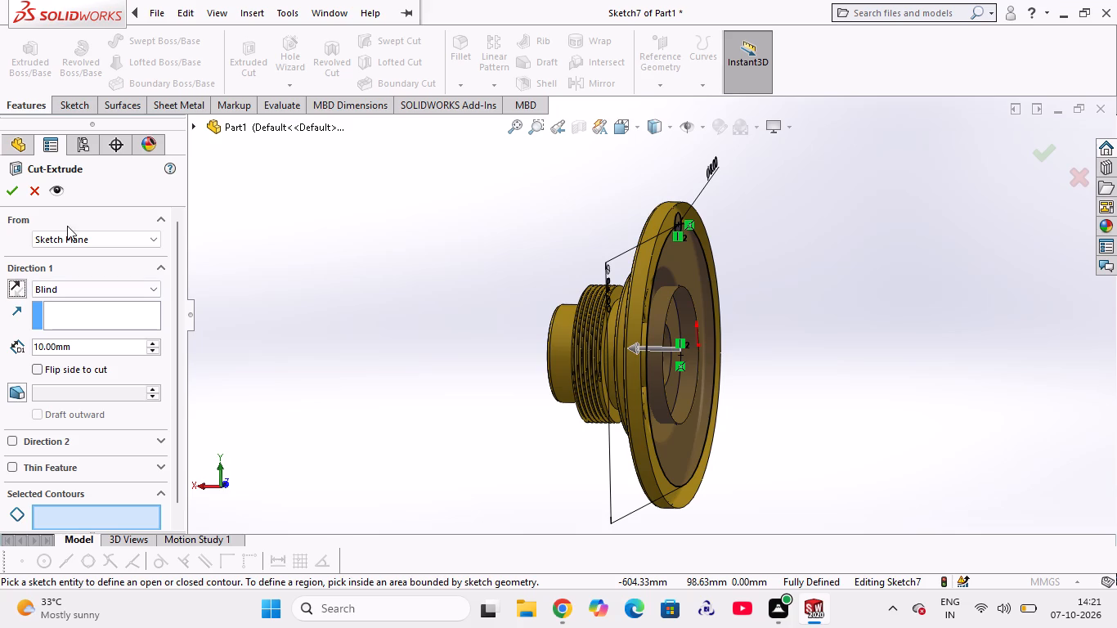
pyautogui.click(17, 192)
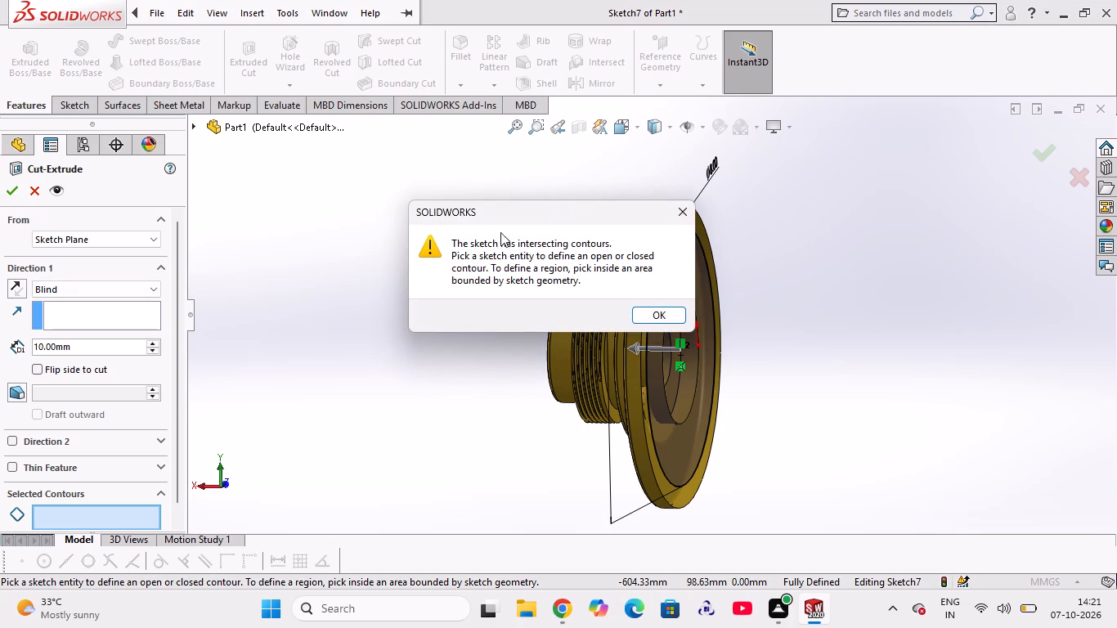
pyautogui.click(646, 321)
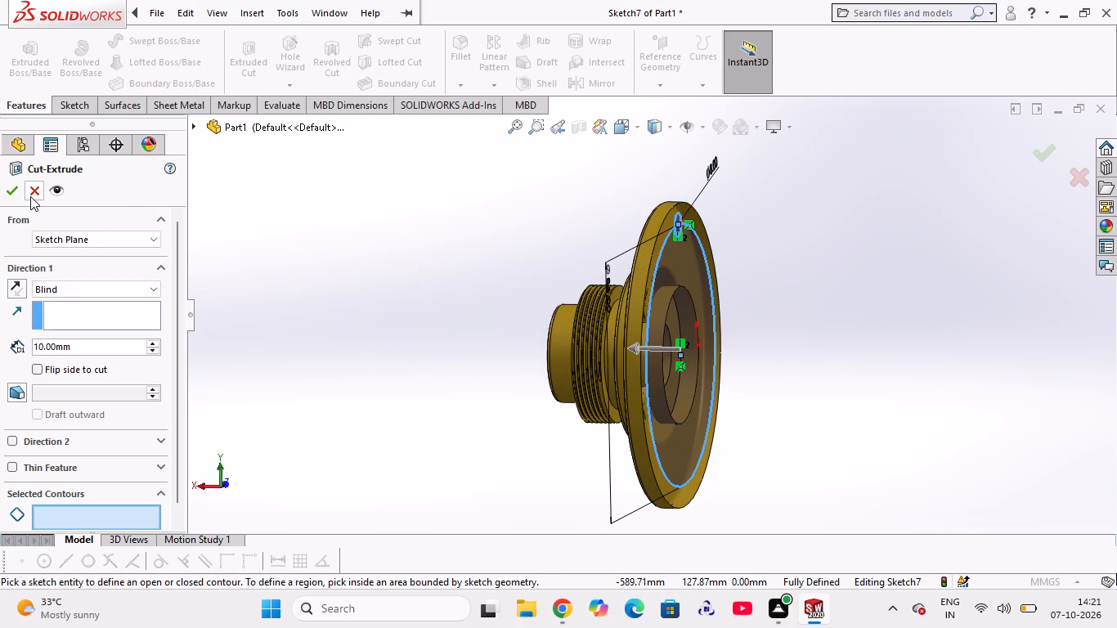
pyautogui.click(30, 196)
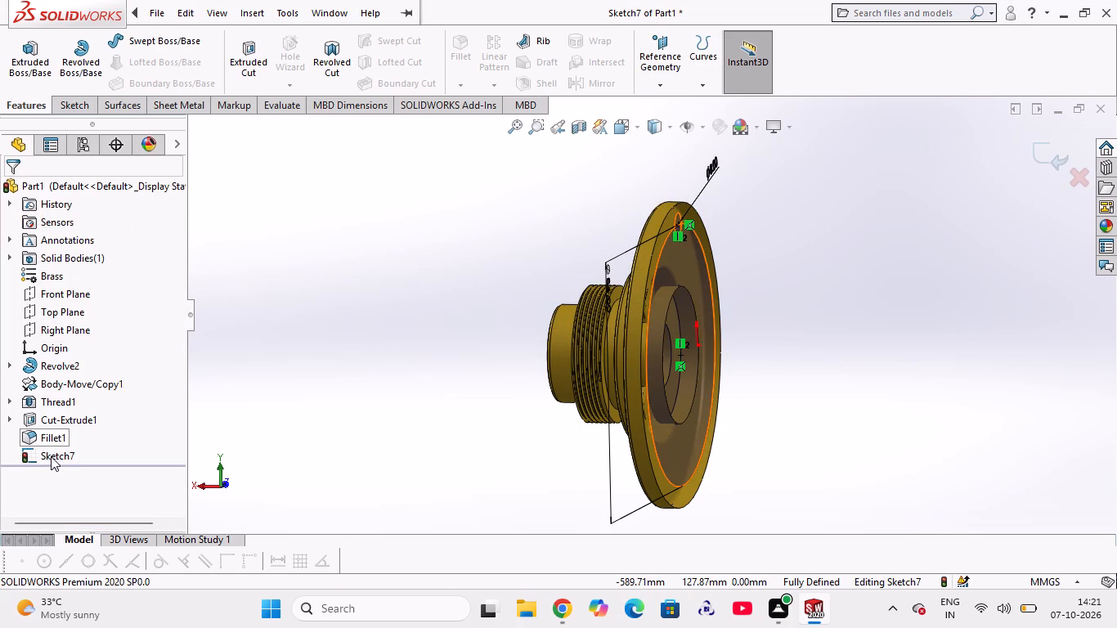
# Create a circular sketch pattern of the 8 mm circle with eight equally spaced instances over 360 degrees, centred on the bore.
pyautogui.click(47, 450)
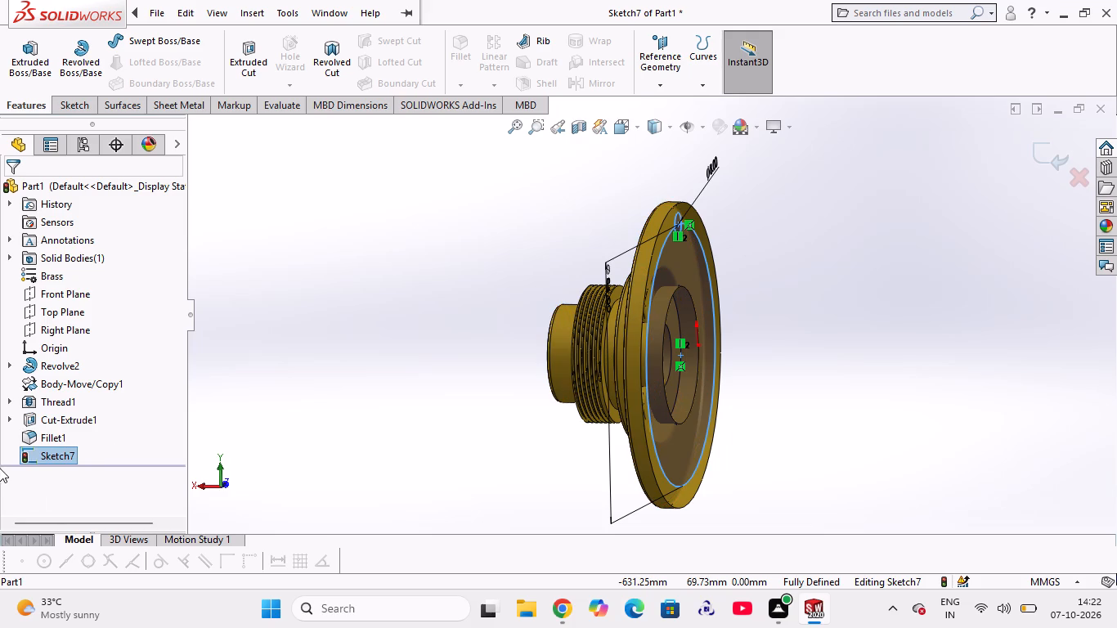
pyautogui.click(49, 441)
pyautogui.click(57, 462)
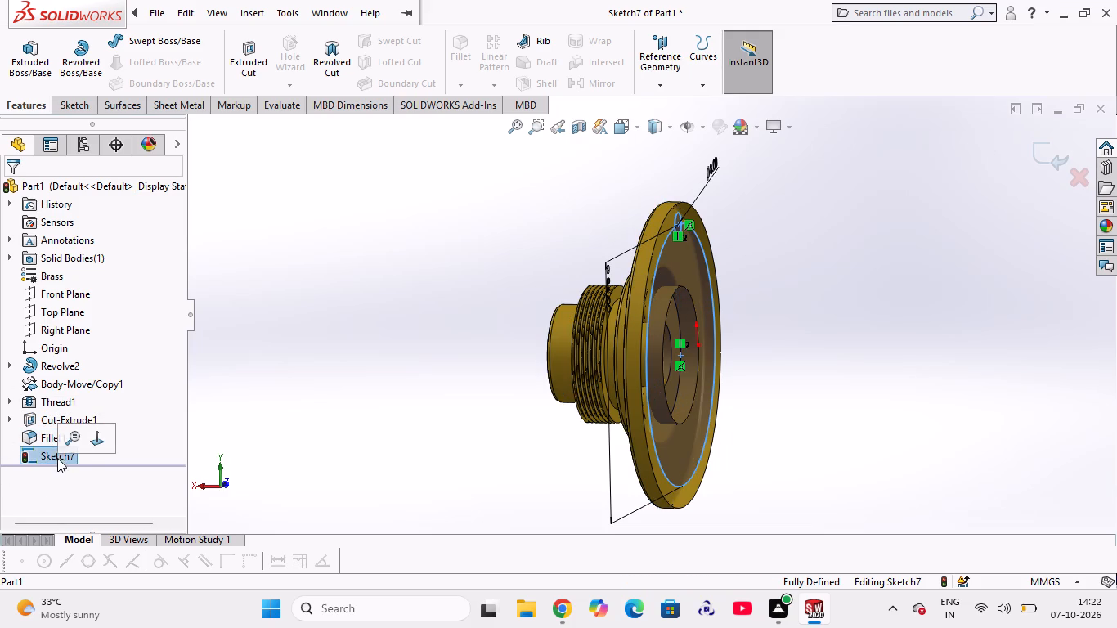
pyautogui.click(80, 107)
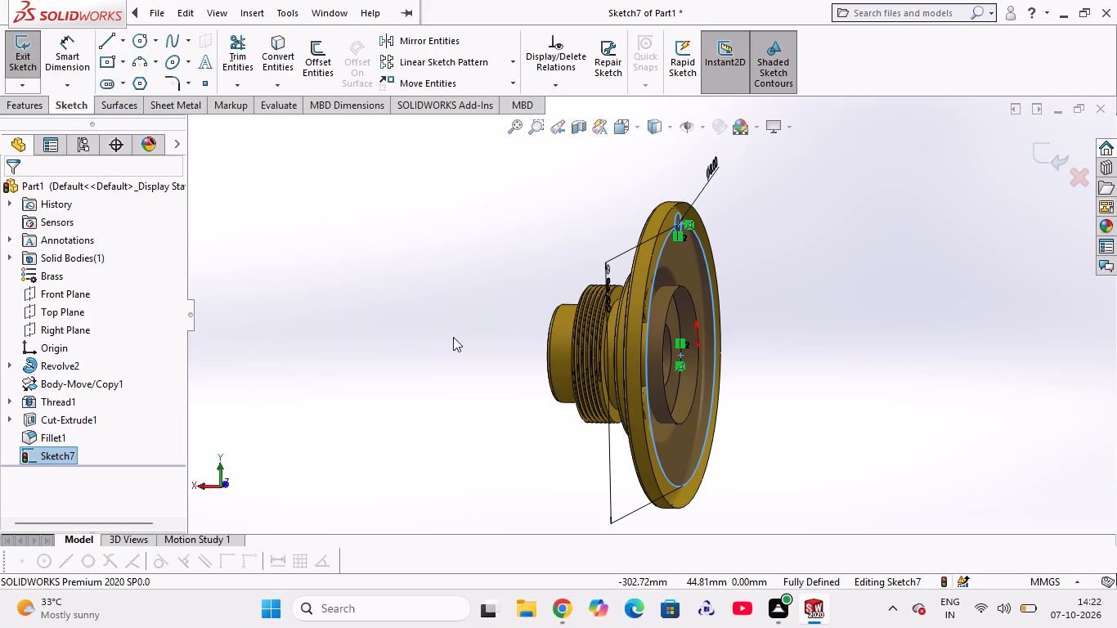
pyautogui.hotkey('ctrl', '8')
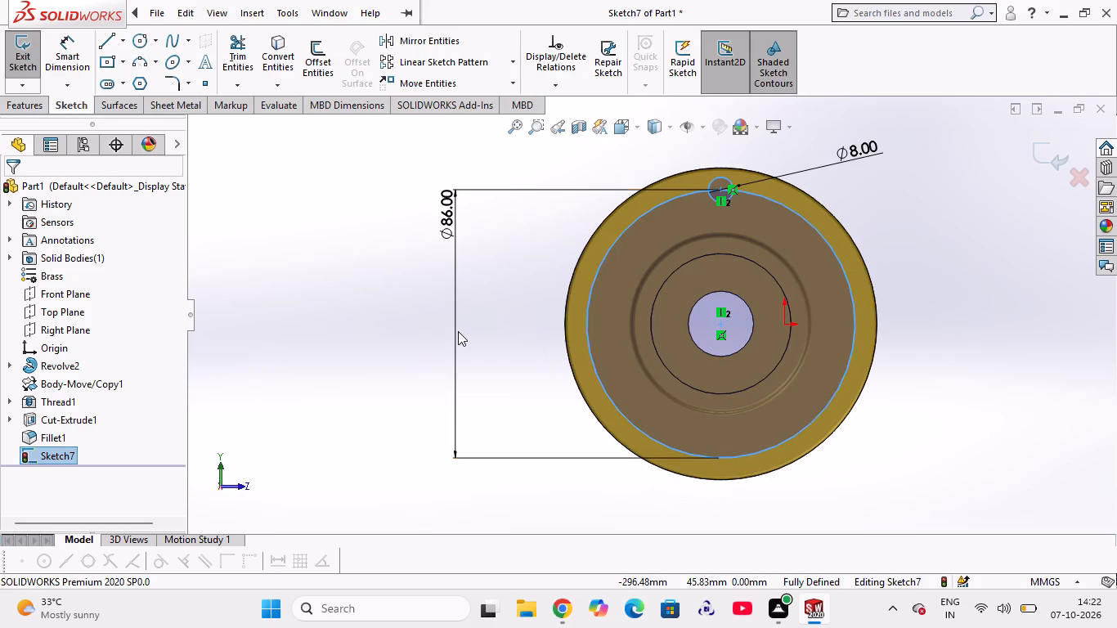
pyautogui.click(277, 206)
pyautogui.click(513, 61)
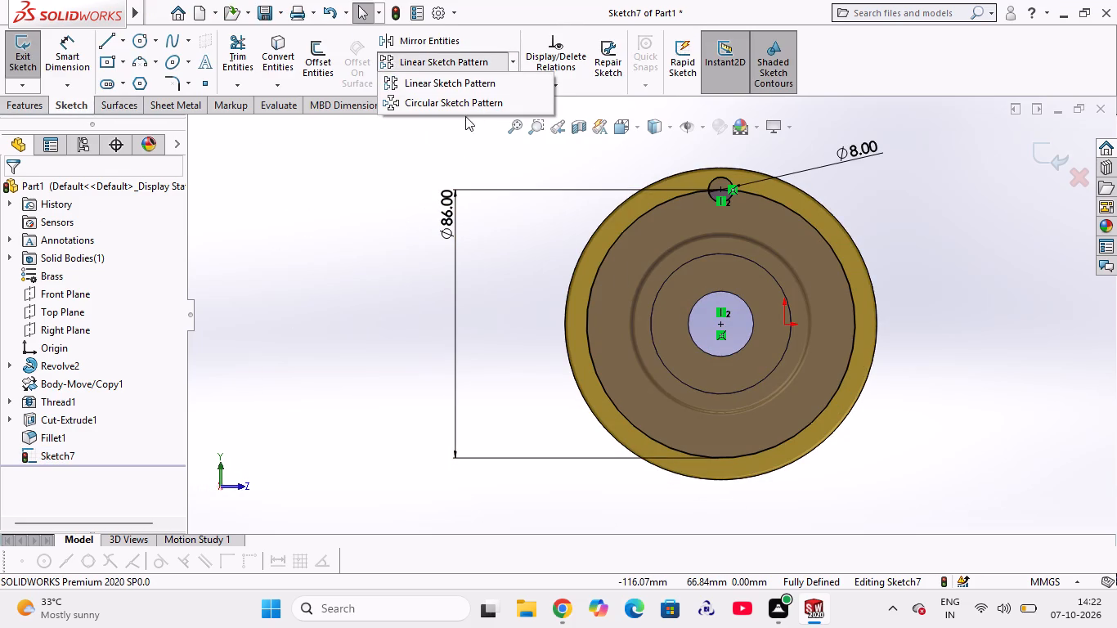
pyautogui.click(469, 101)
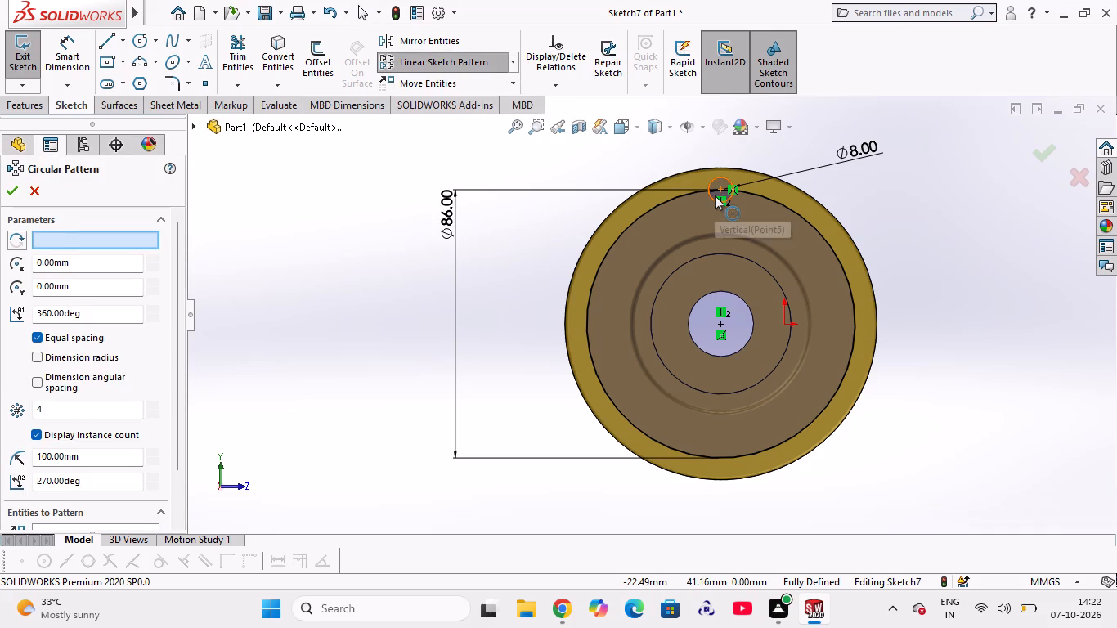
pyautogui.click(715, 195)
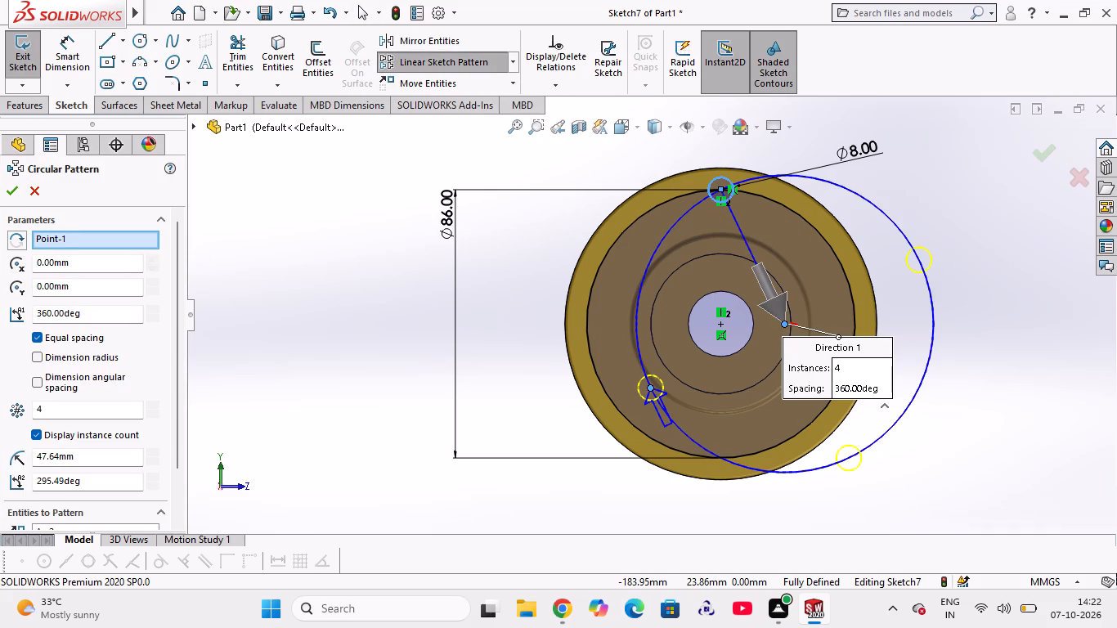
pyautogui.click(56, 407)
pyautogui.press('BackSpace')
pyautogui.press('8')
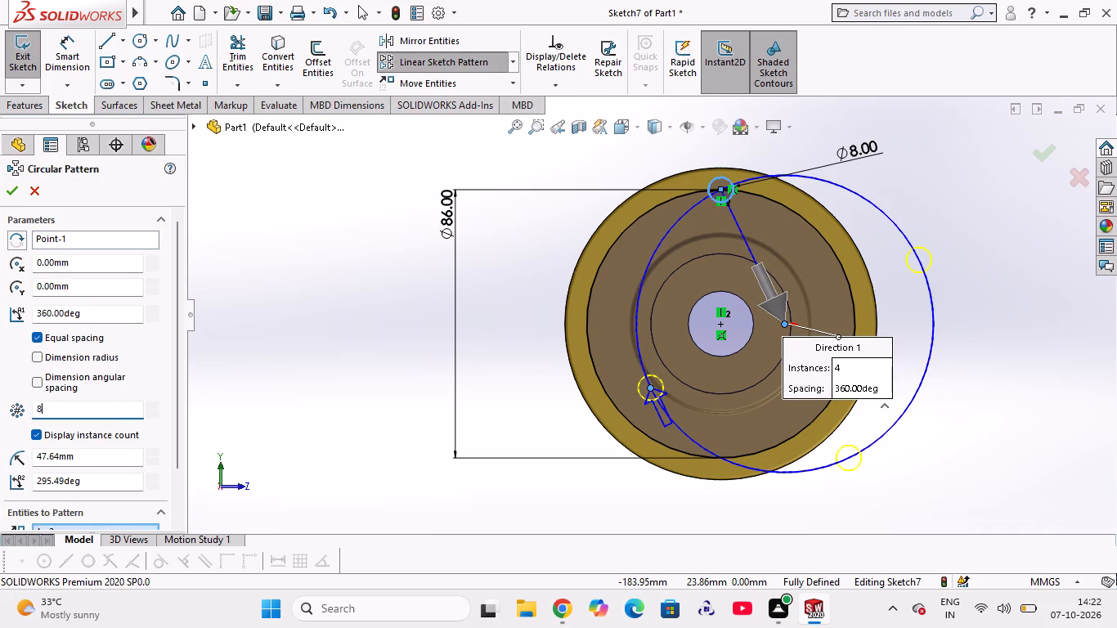
pyautogui.click(282, 352)
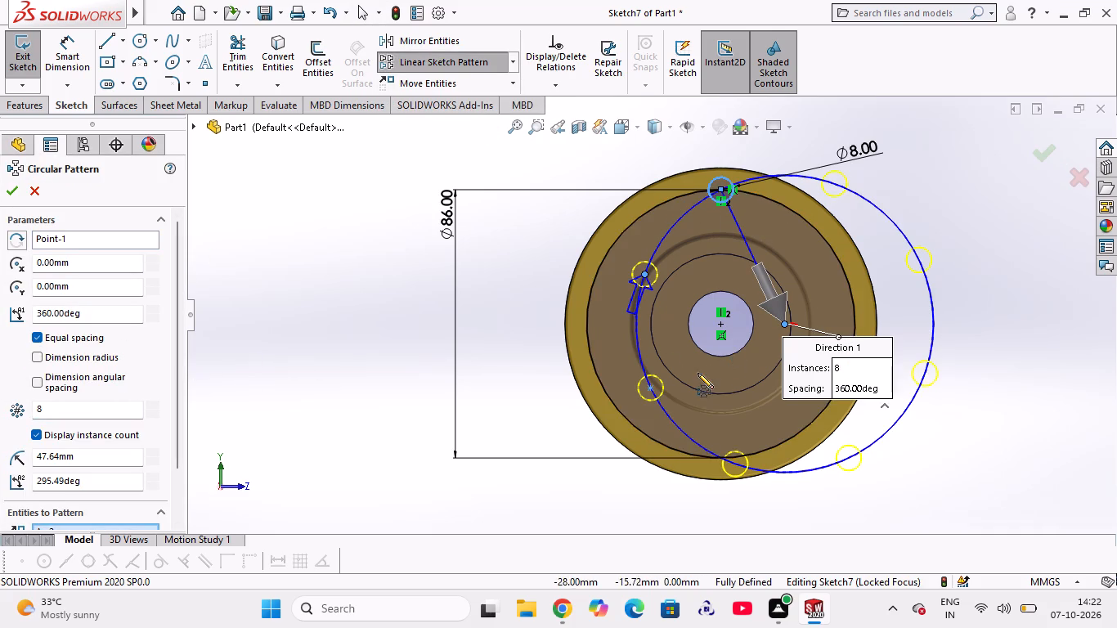
pyautogui.moveTo(786, 324); pyautogui.dragTo(760, 331)
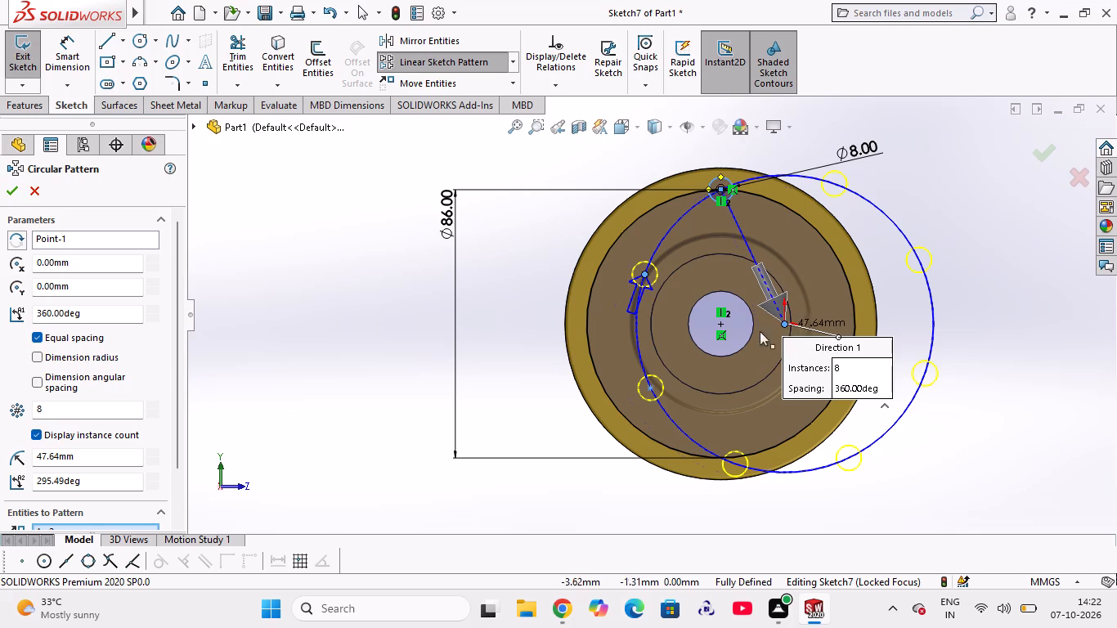
pyautogui.moveTo(760, 331); pyautogui.dragTo(720, 328)
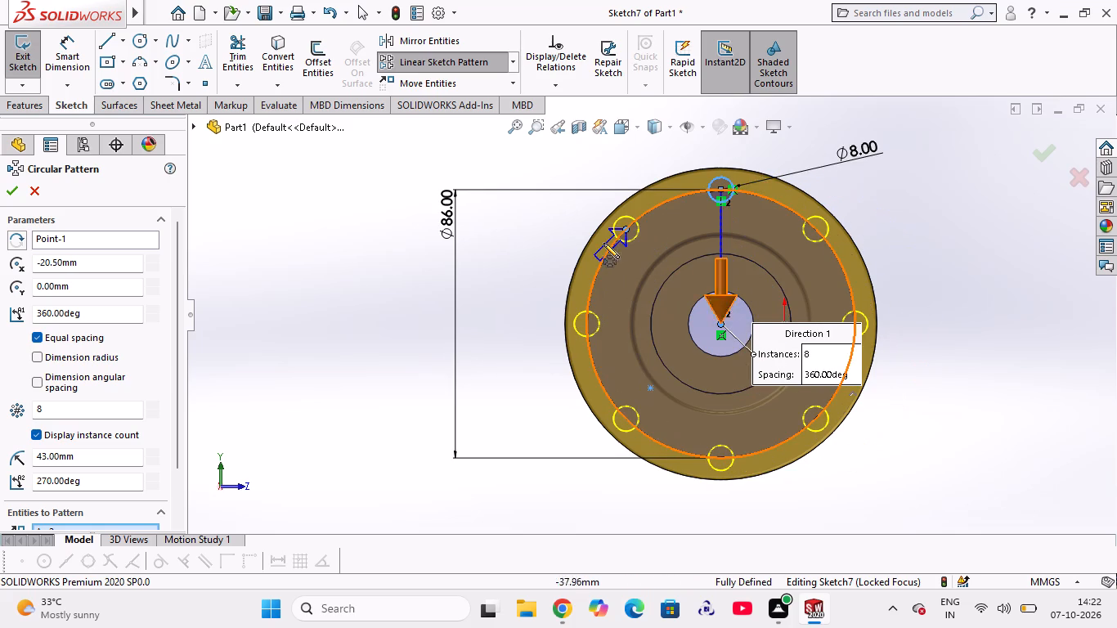
pyautogui.click(15, 193)
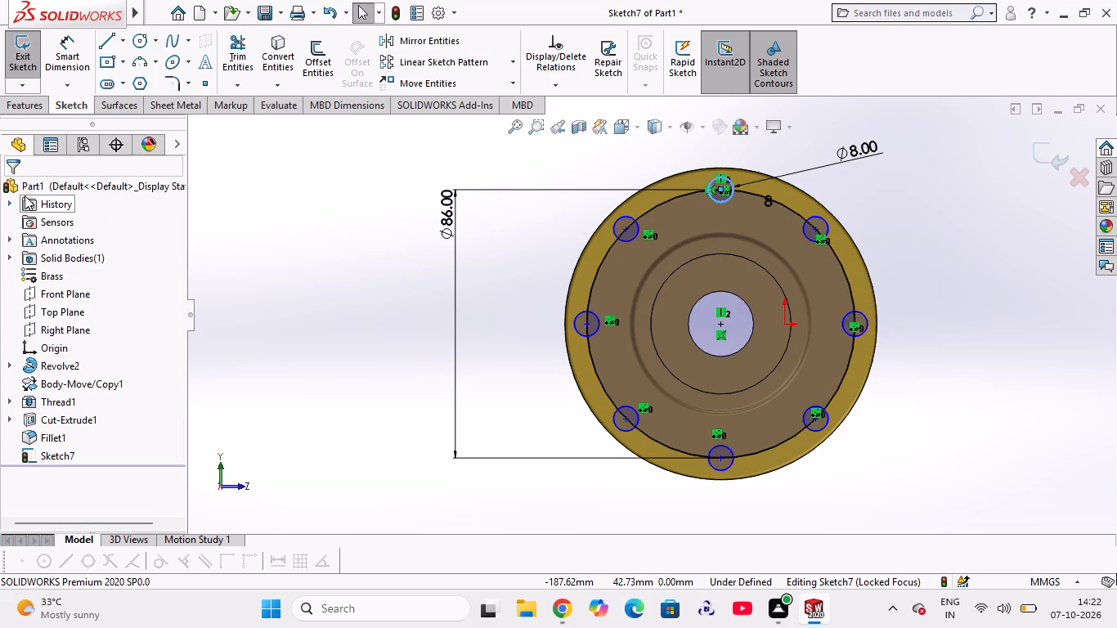
# Set up an extruded cut from the bolt-hole sketch with the Up To Next end condition.
pyautogui.click(23, 111)
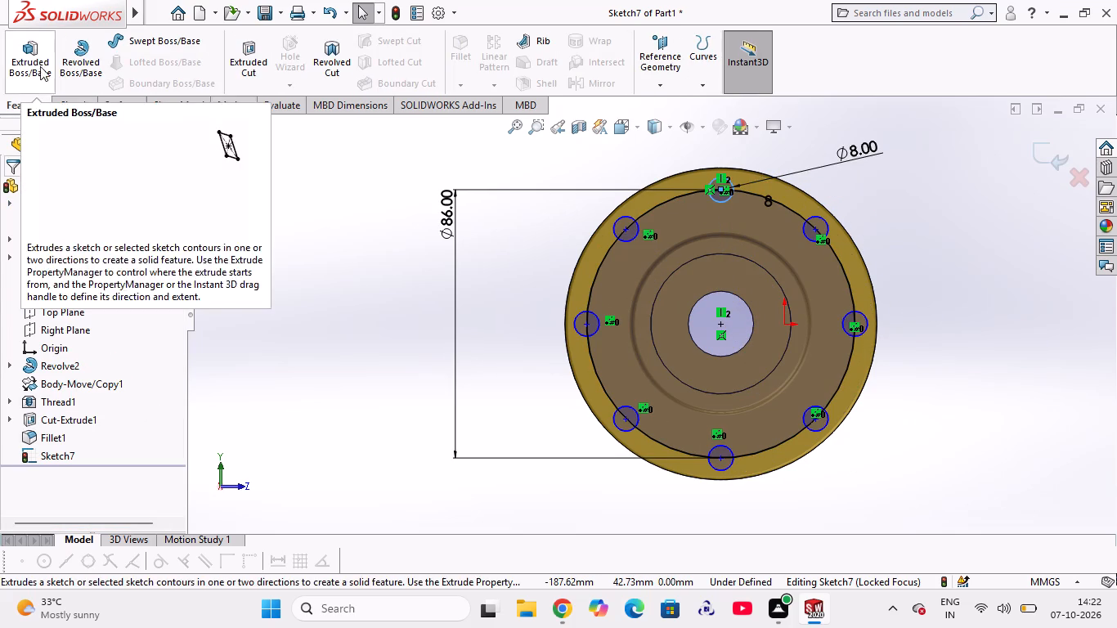
pyautogui.click(247, 61)
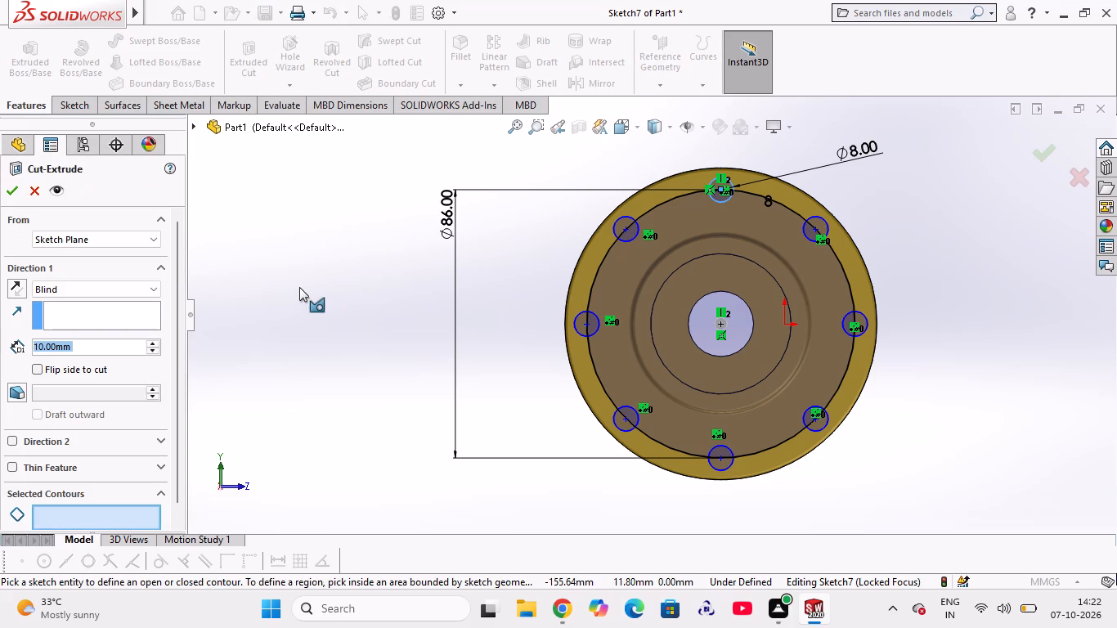
pyautogui.moveTo(299, 287); pyautogui.dragTo(392, 289, button='middle')
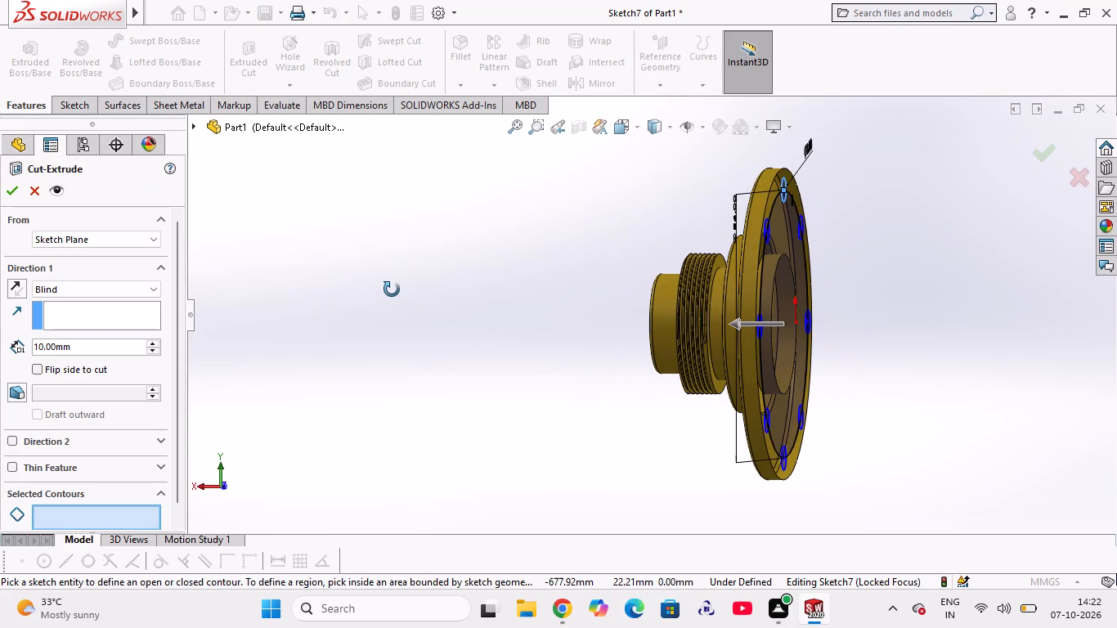
pyautogui.moveTo(392, 289); pyautogui.dragTo(393, 289, button='middle')
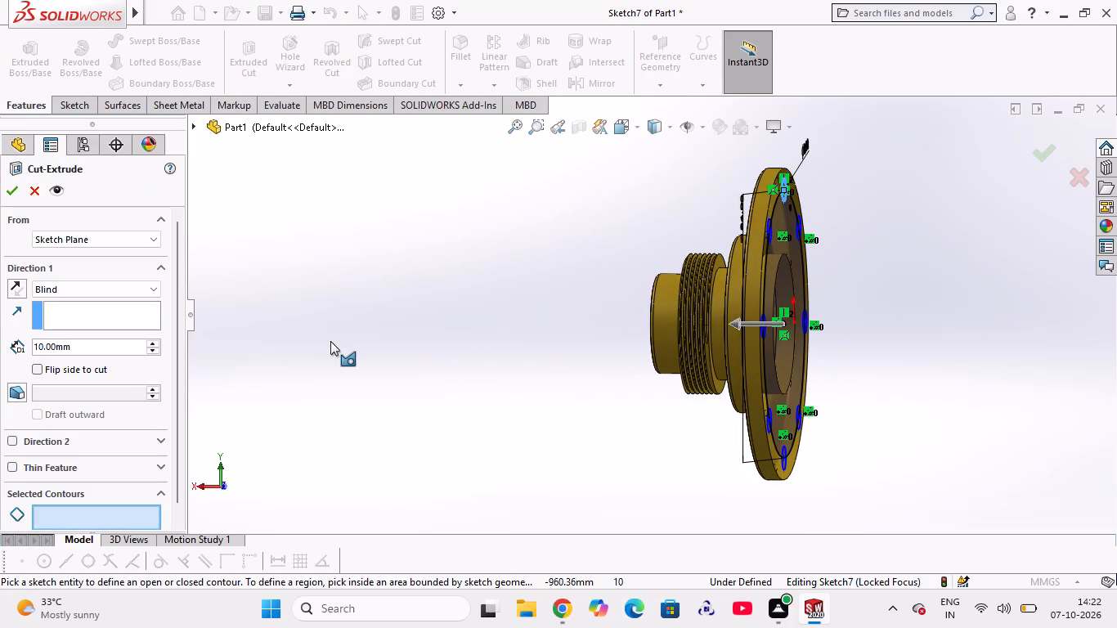
pyautogui.moveTo(330, 341); pyautogui.dragTo(360, 335, button='middle')
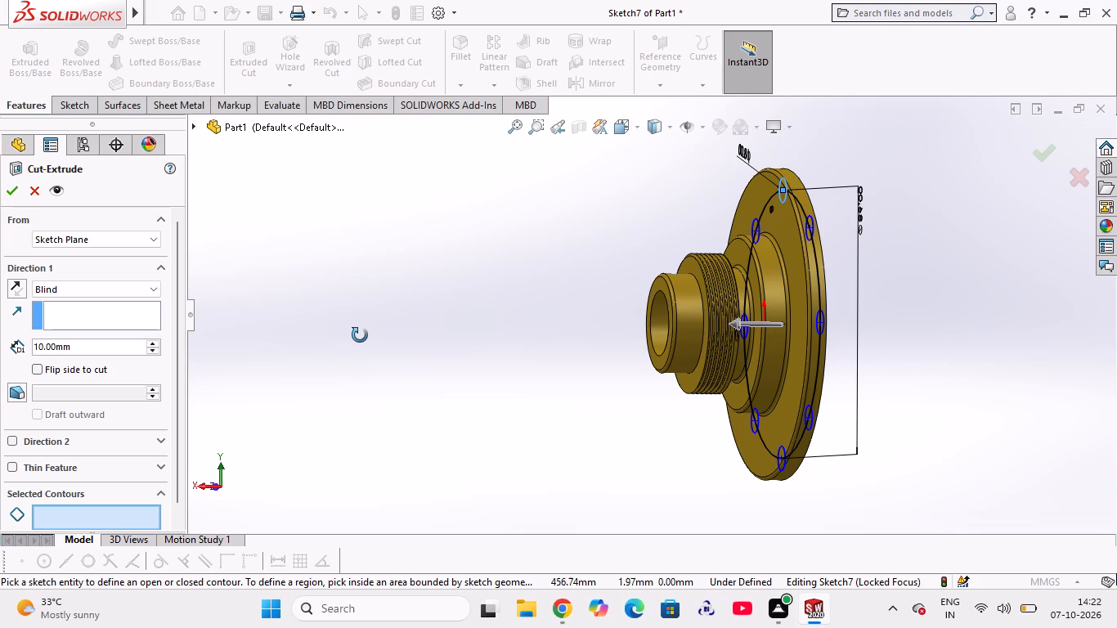
pyautogui.moveTo(360, 335); pyautogui.dragTo(350, 338, button='middle')
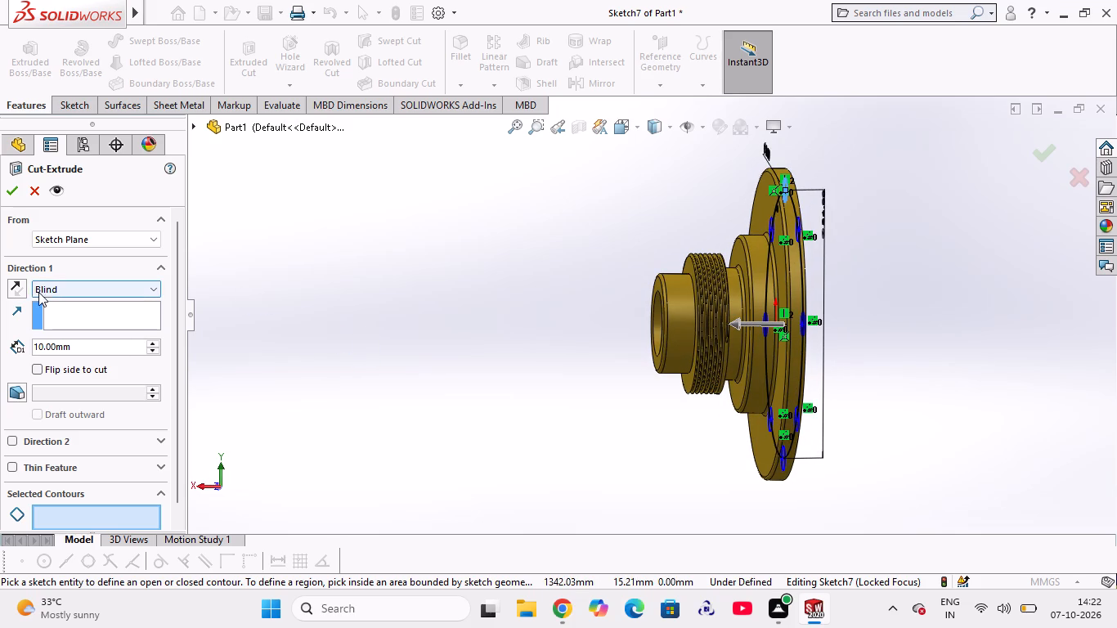
pyautogui.click(85, 285)
pyautogui.click(88, 336)
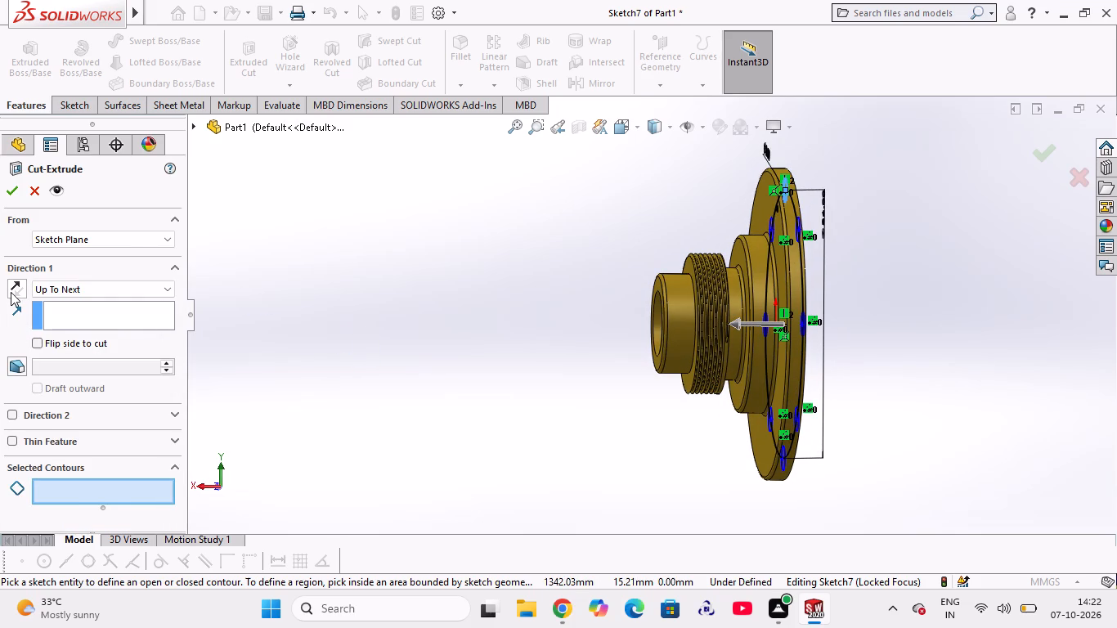
pyautogui.click(14, 193)
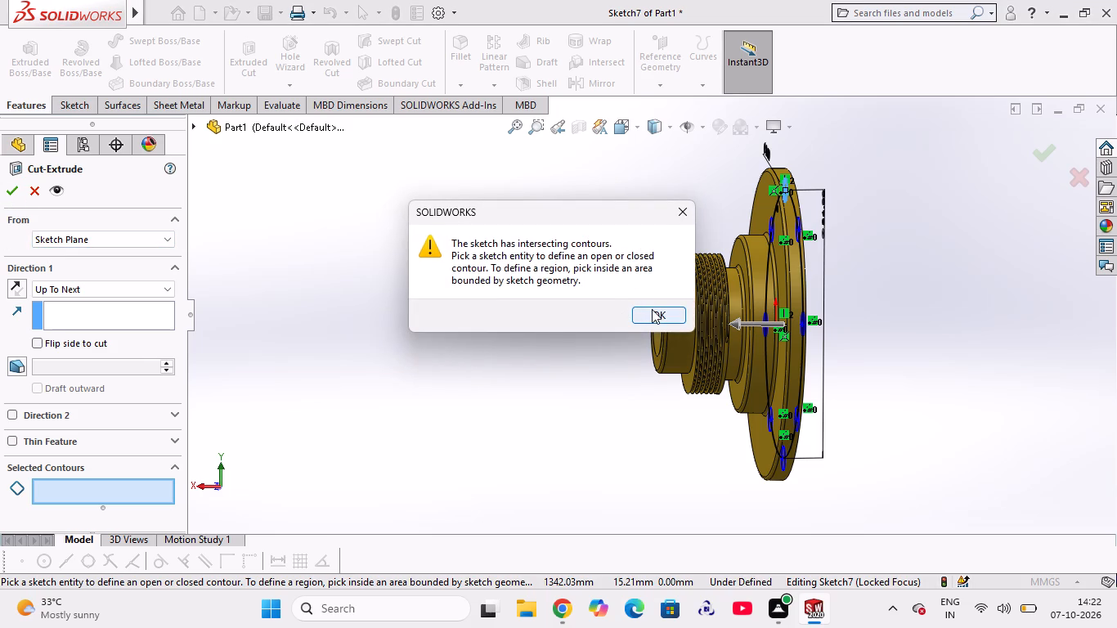
pyautogui.click(652, 309)
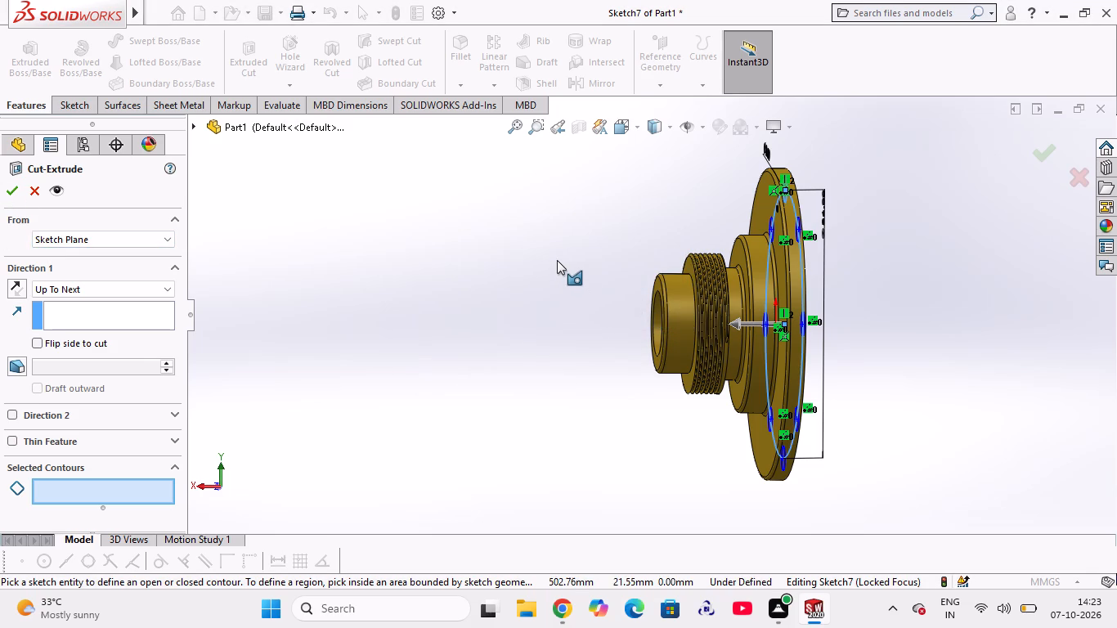
# Choose all eight 8 mm circles as the cut contours and complete the Up To Next cut through the flange disc.
pyautogui.moveTo(553, 330); pyautogui.dragTo(428, 331, button='middle')
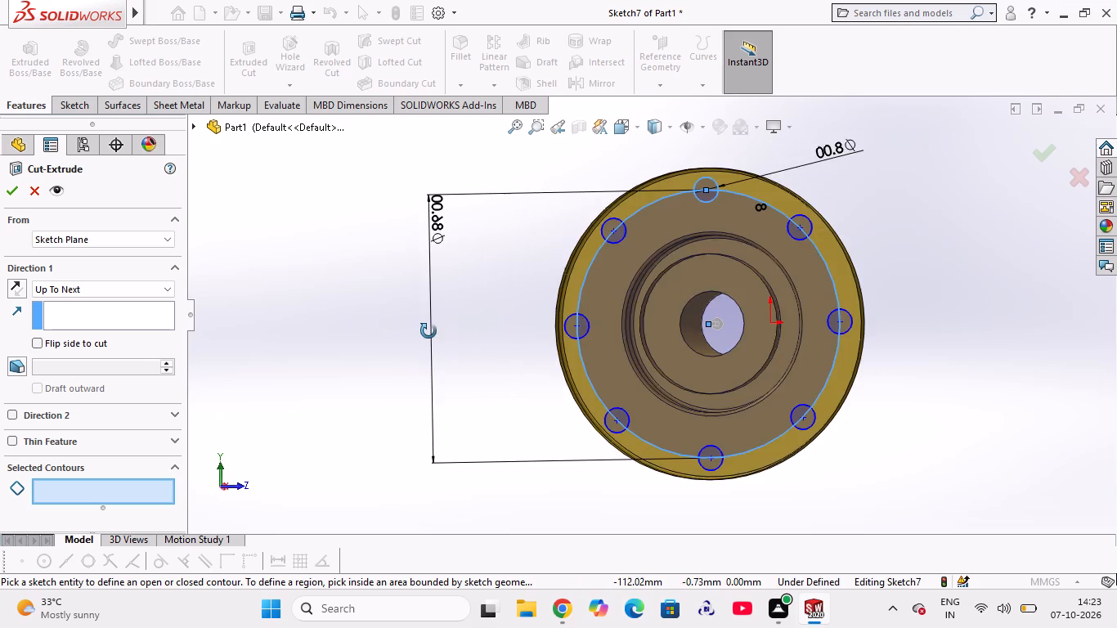
pyautogui.moveTo(428, 331); pyautogui.dragTo(438, 341, button='middle')
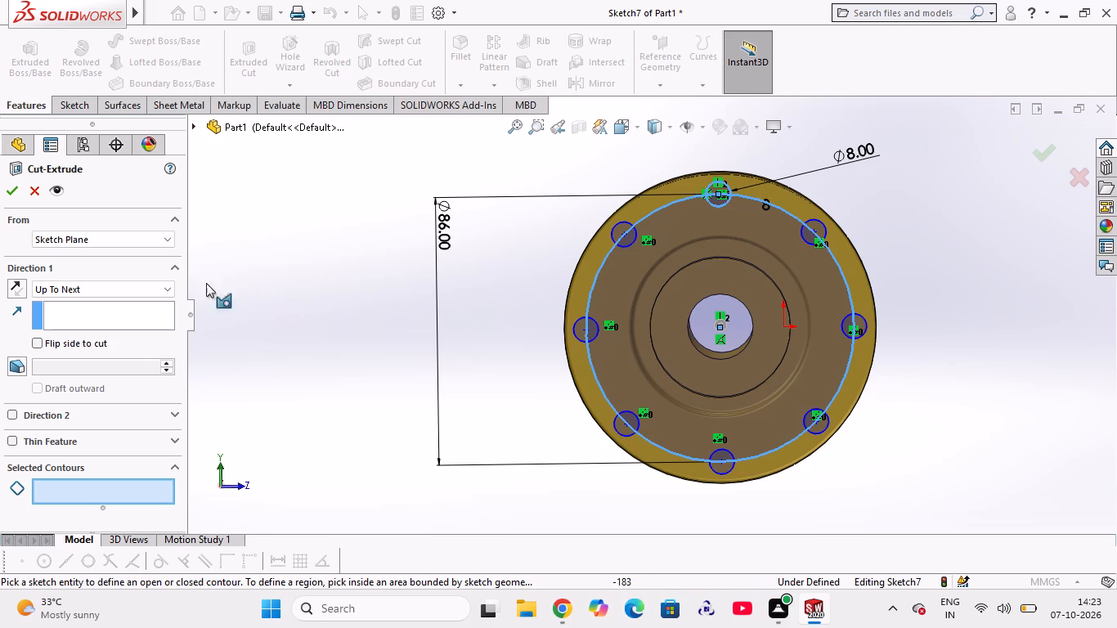
pyautogui.click(622, 219)
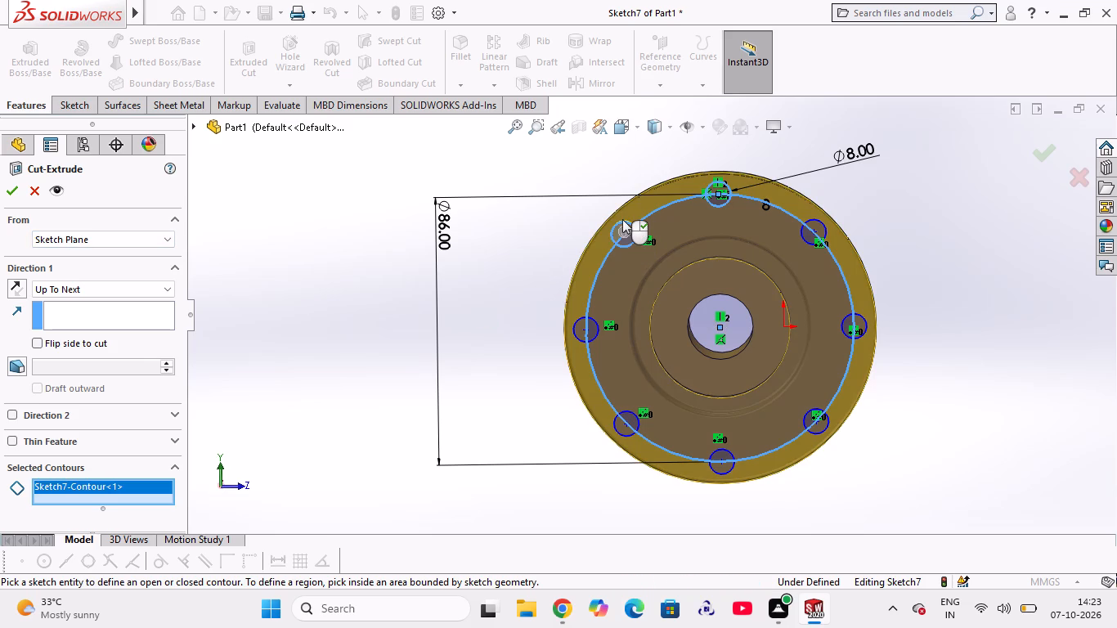
pyautogui.moveTo(298, 346); pyautogui.dragTo(397, 355, button='middle')
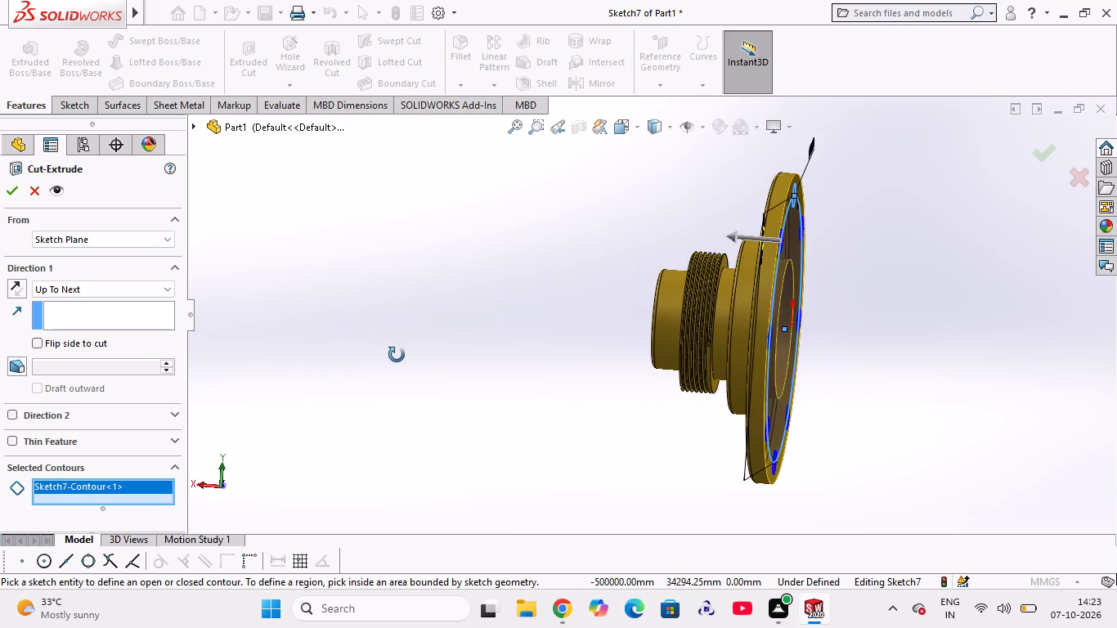
pyautogui.moveTo(397, 355); pyautogui.dragTo(359, 359, button='middle')
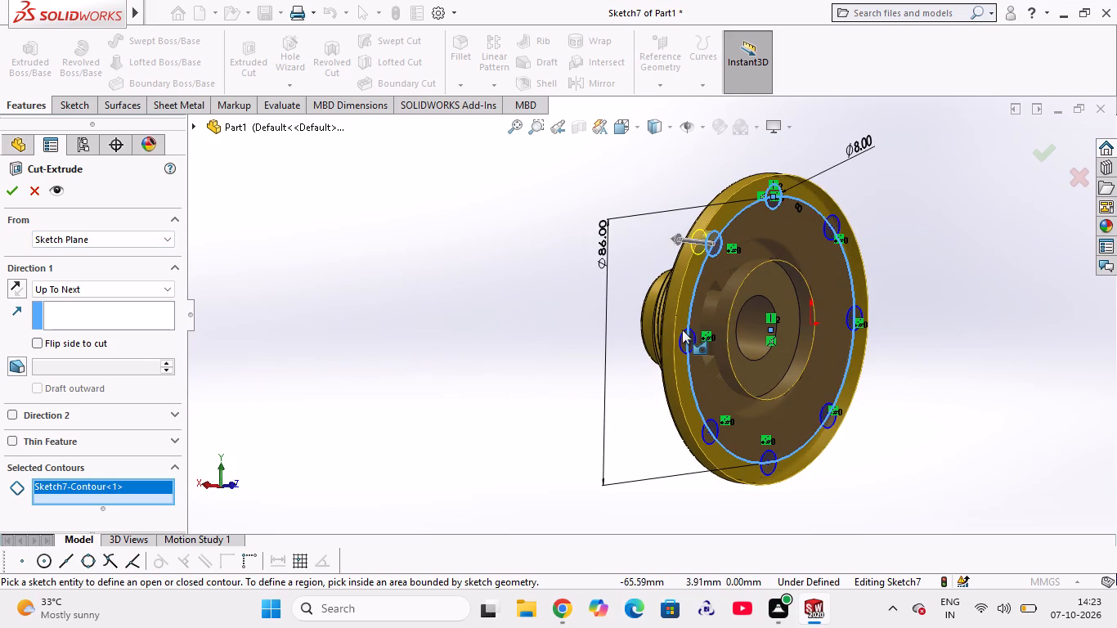
pyautogui.click(681, 332)
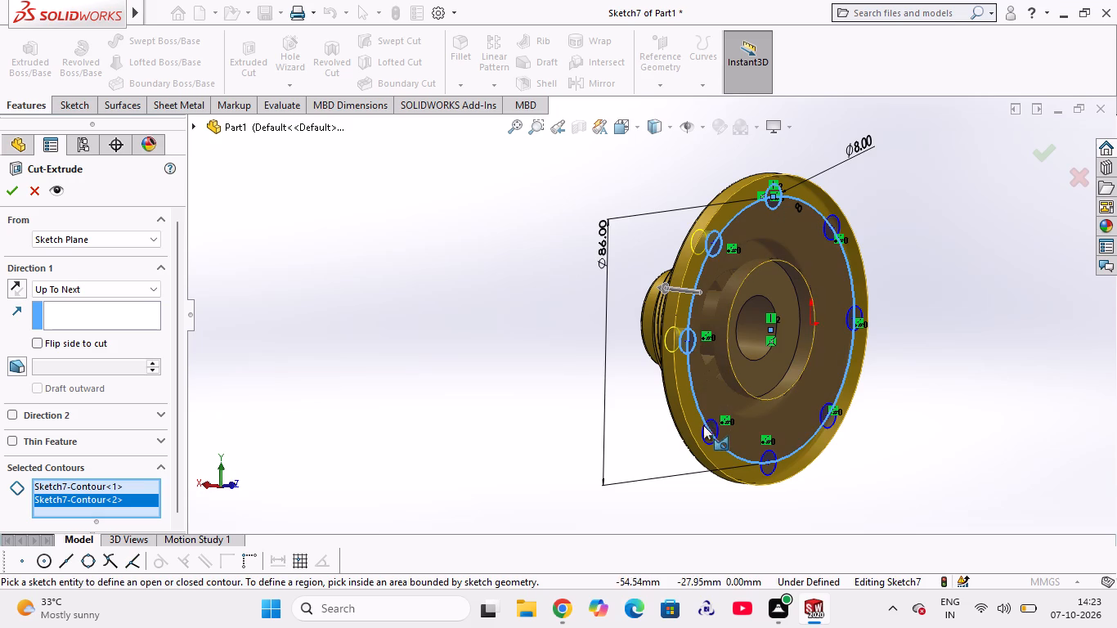
pyautogui.click(702, 427)
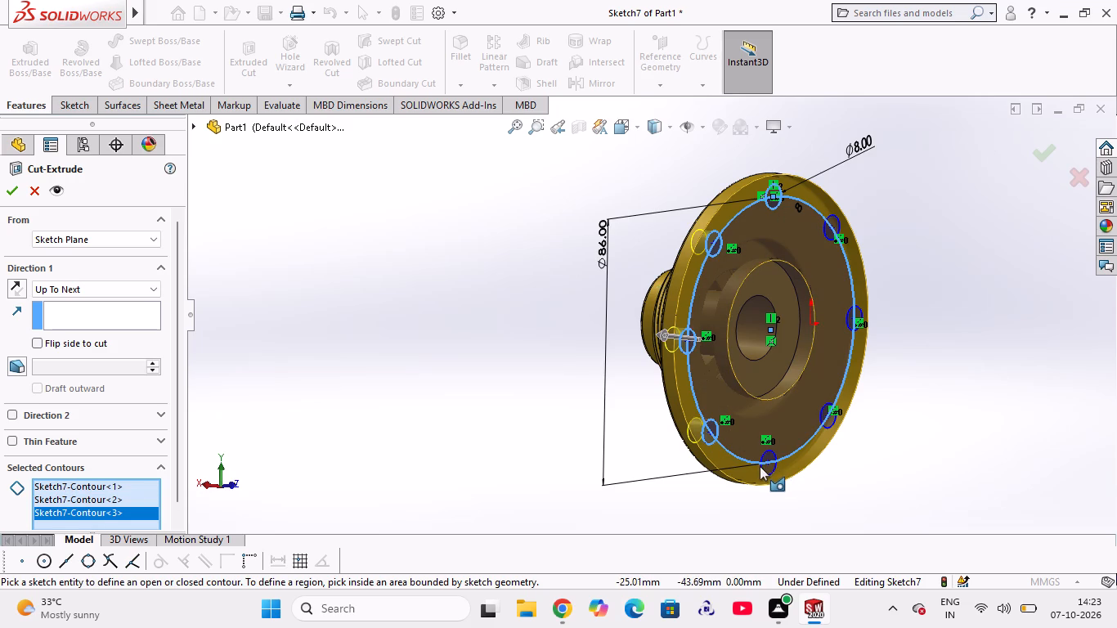
pyautogui.click(763, 469)
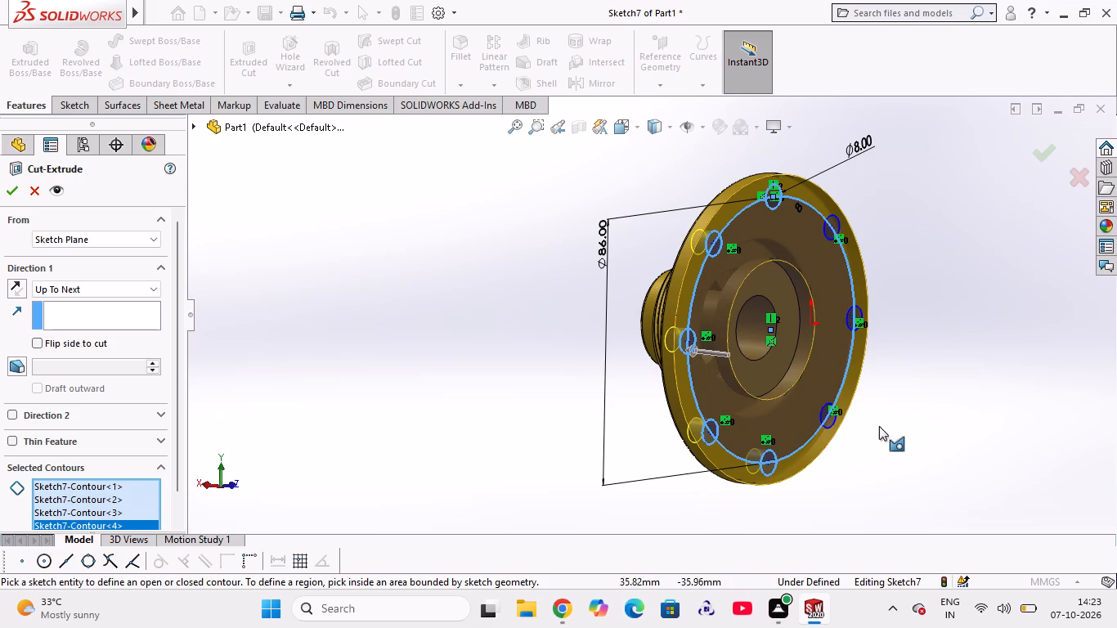
pyautogui.click(830, 428)
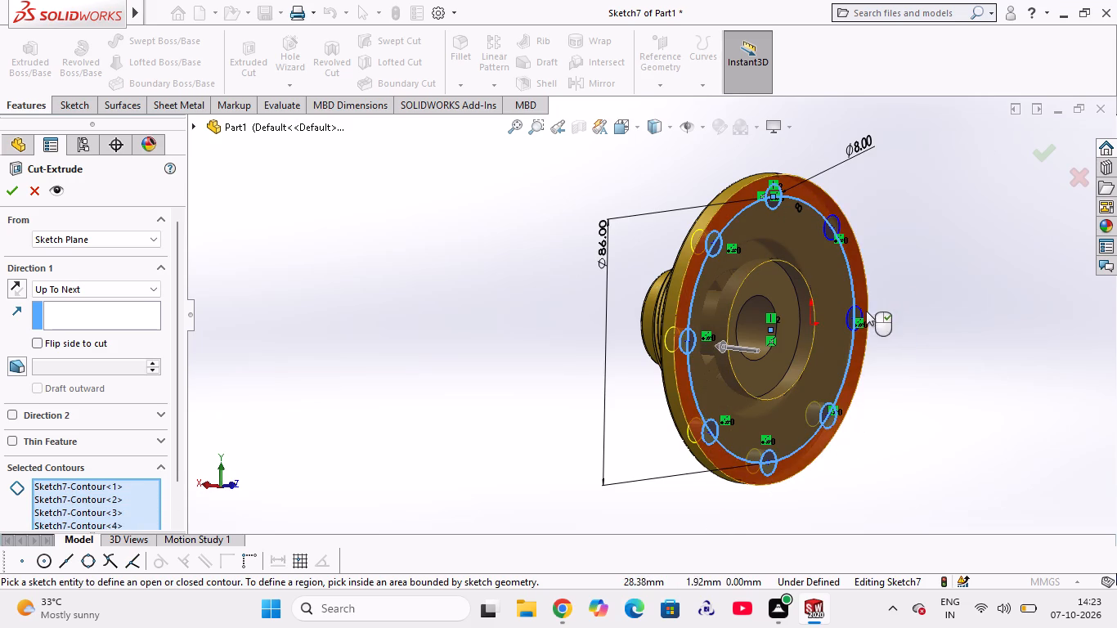
pyautogui.click(859, 311)
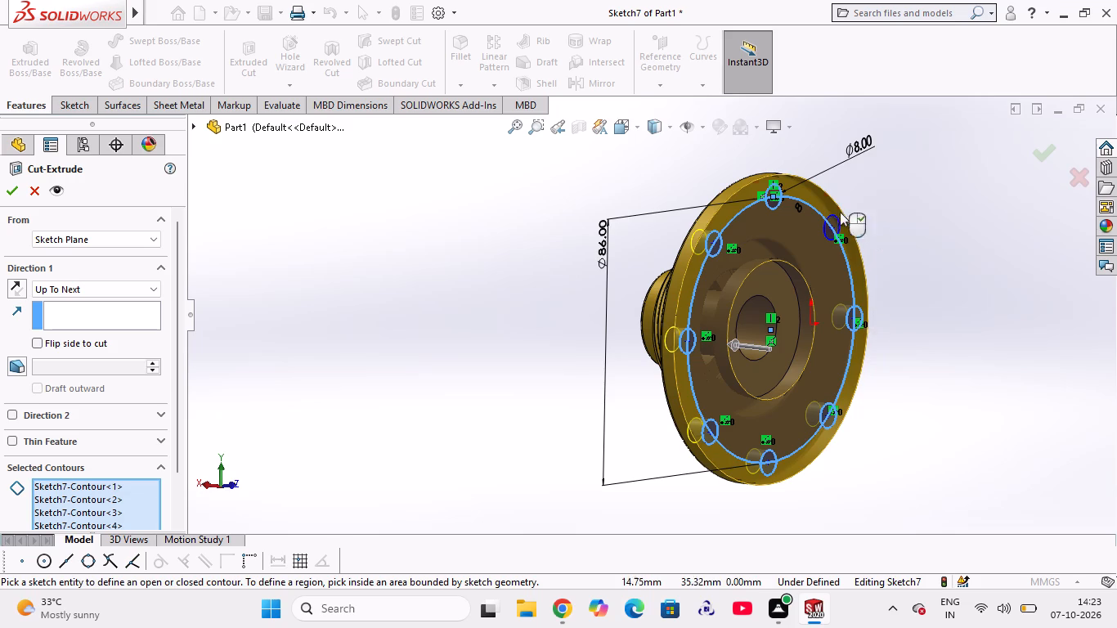
pyautogui.click(836, 217)
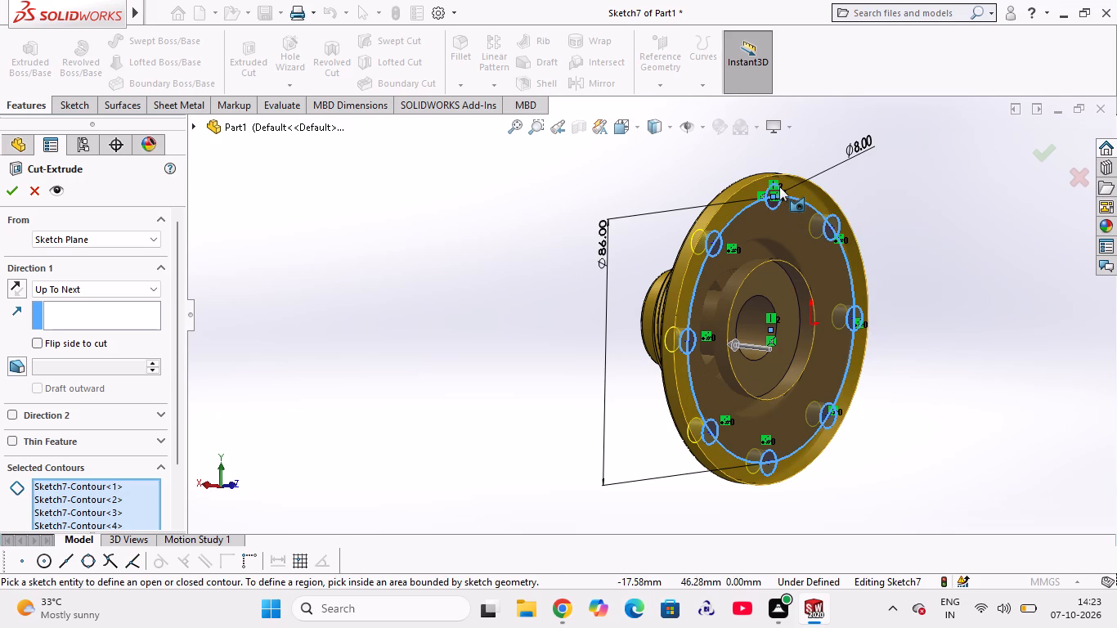
pyautogui.click(780, 187)
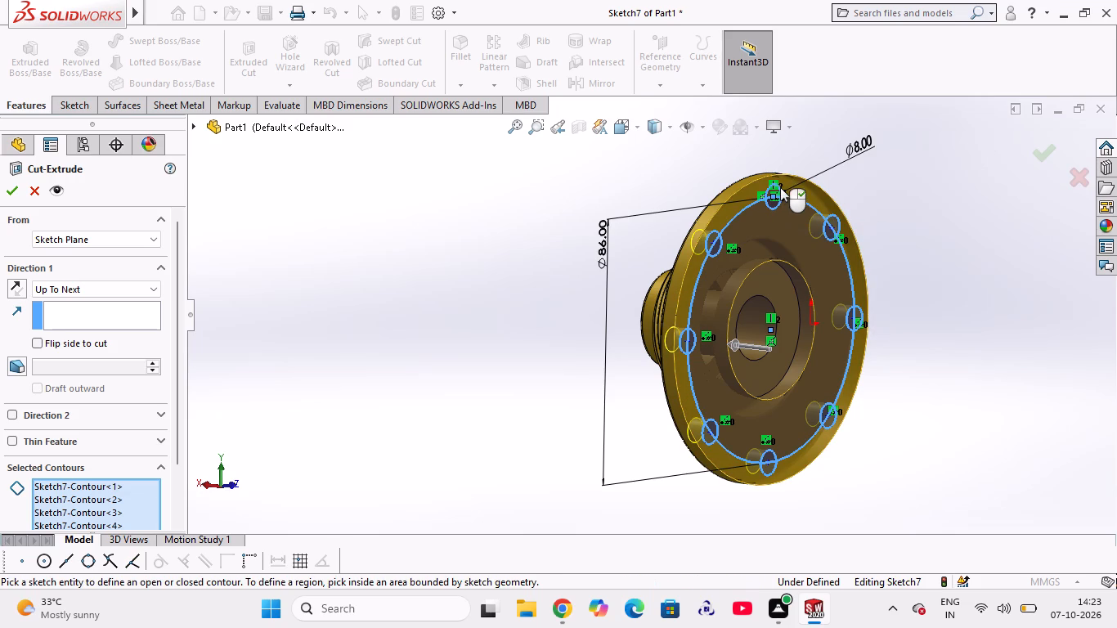
pyautogui.click(780, 187)
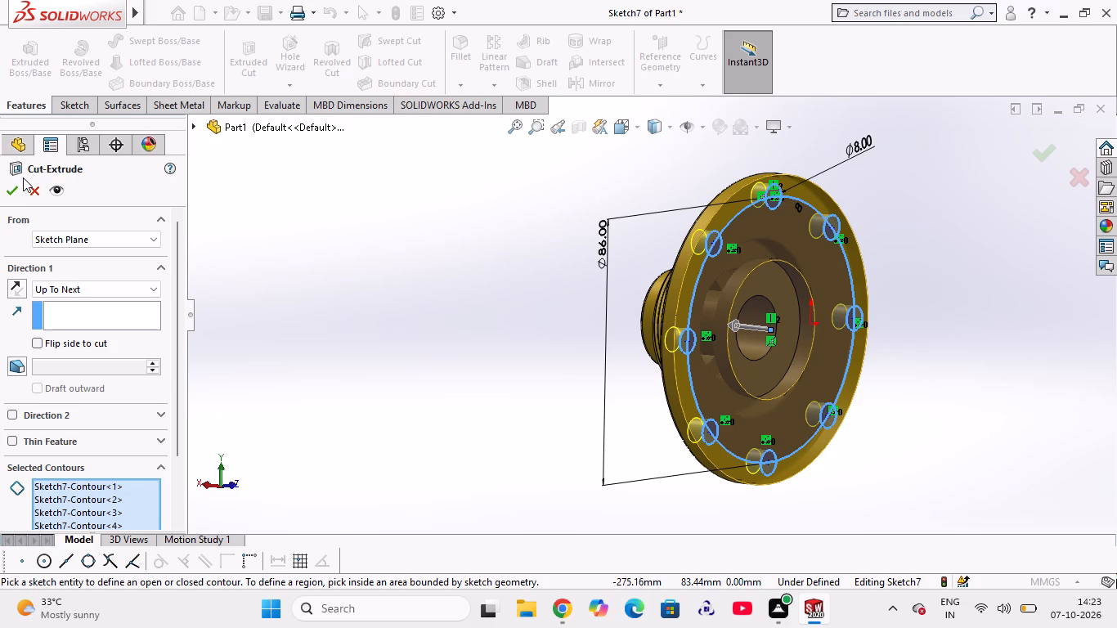
pyautogui.click(14, 185)
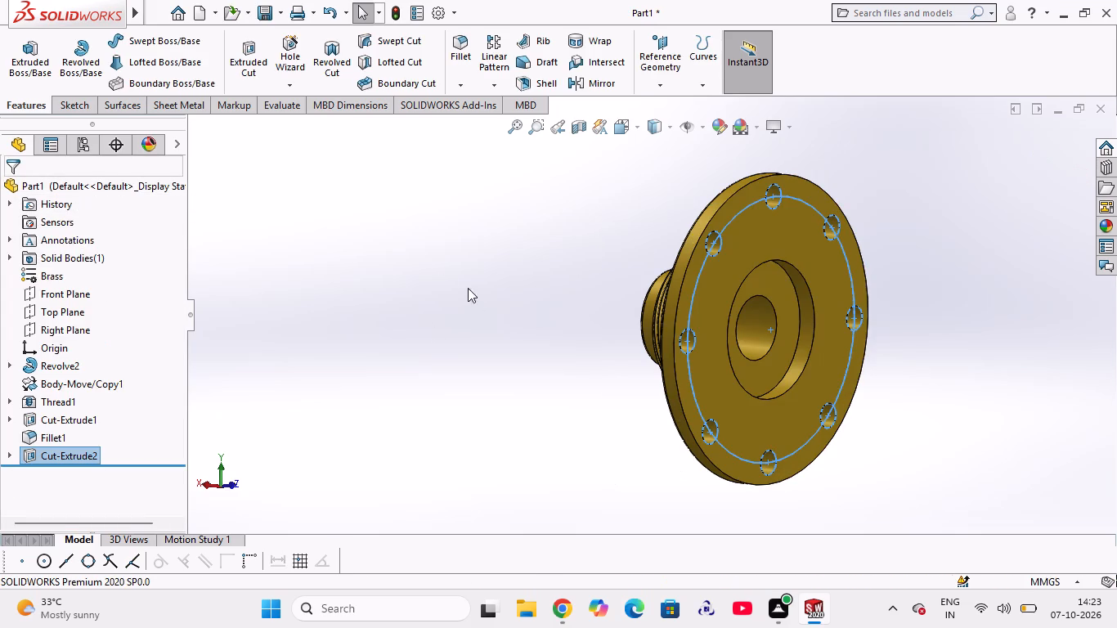
# Inspect the flange from the hub side and at an angle, checking the bolt holes, stepped hub and thread.
pyautogui.moveTo(459, 293); pyautogui.dragTo(611, 348, button='middle')
pyautogui.click(519, 293)
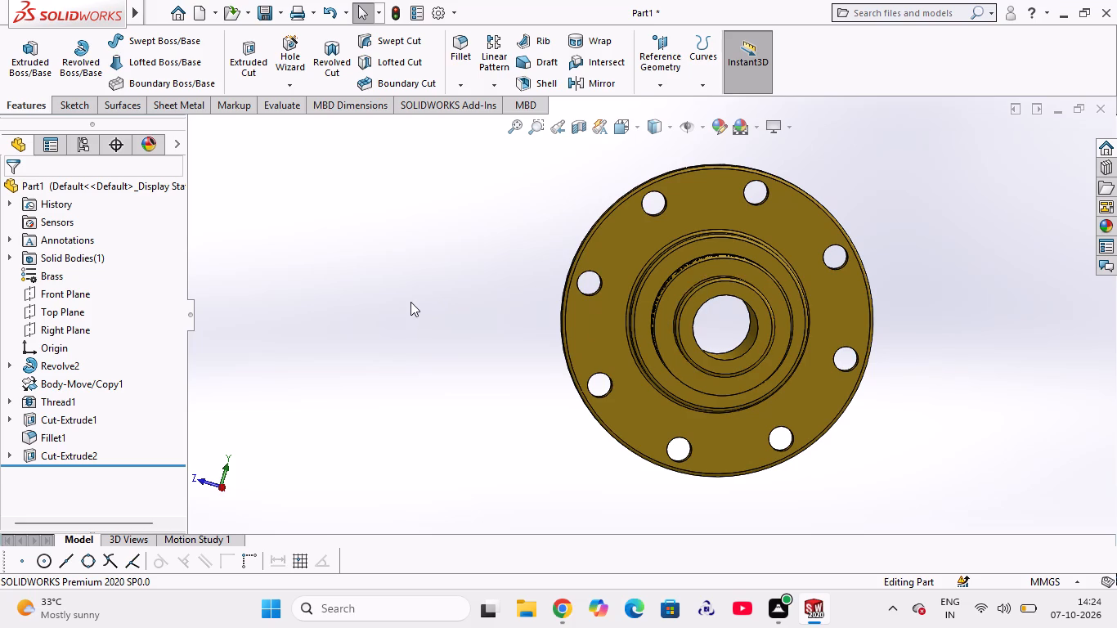
pyautogui.scroll(-2, 410, 302)
pyautogui.scroll(4, 430, 321)
pyautogui.scroll(-3, 431, 331)
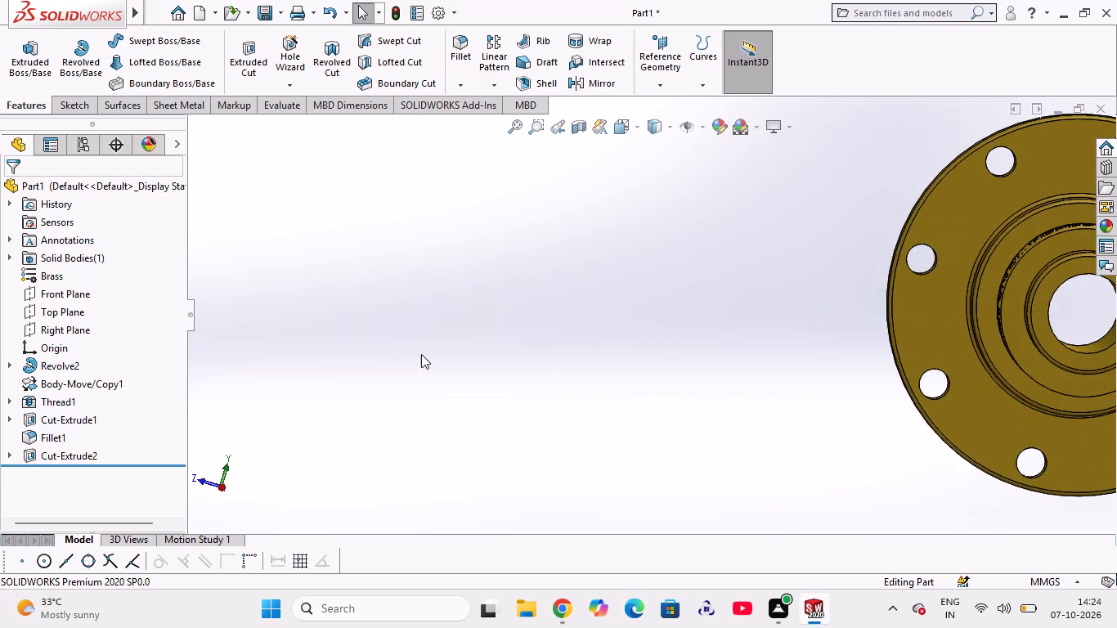
pyautogui.scroll(6, 414, 356)
pyautogui.scroll(1, 827, 330)
pyautogui.scroll(-4, 828, 303)
pyautogui.scroll(-1, 742, 352)
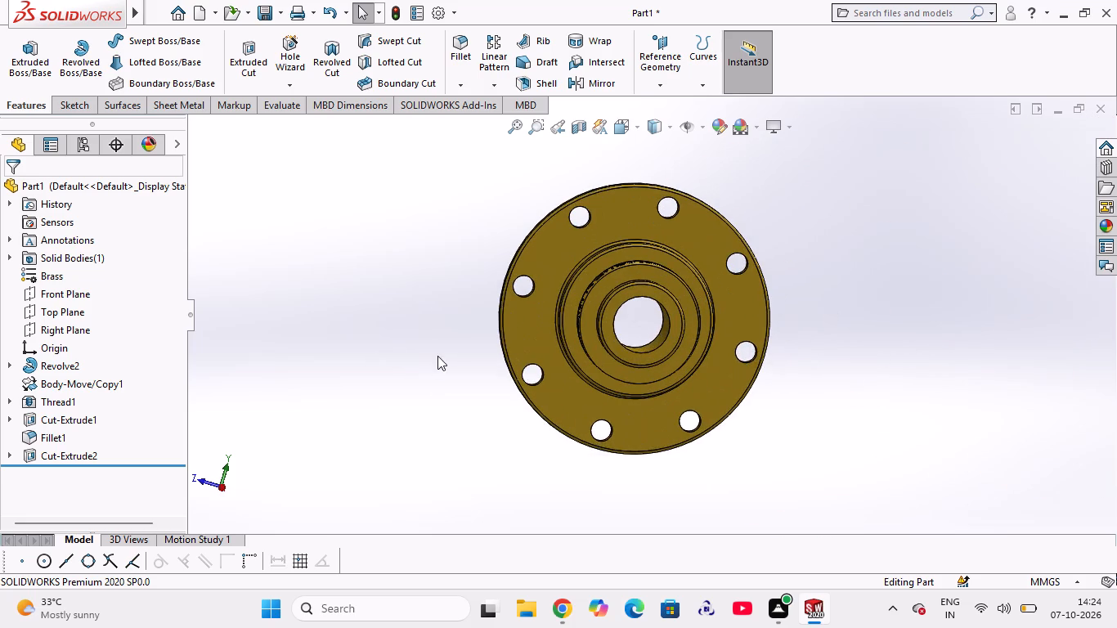
pyautogui.moveTo(419, 335); pyautogui.dragTo(471, 368, button='middle')
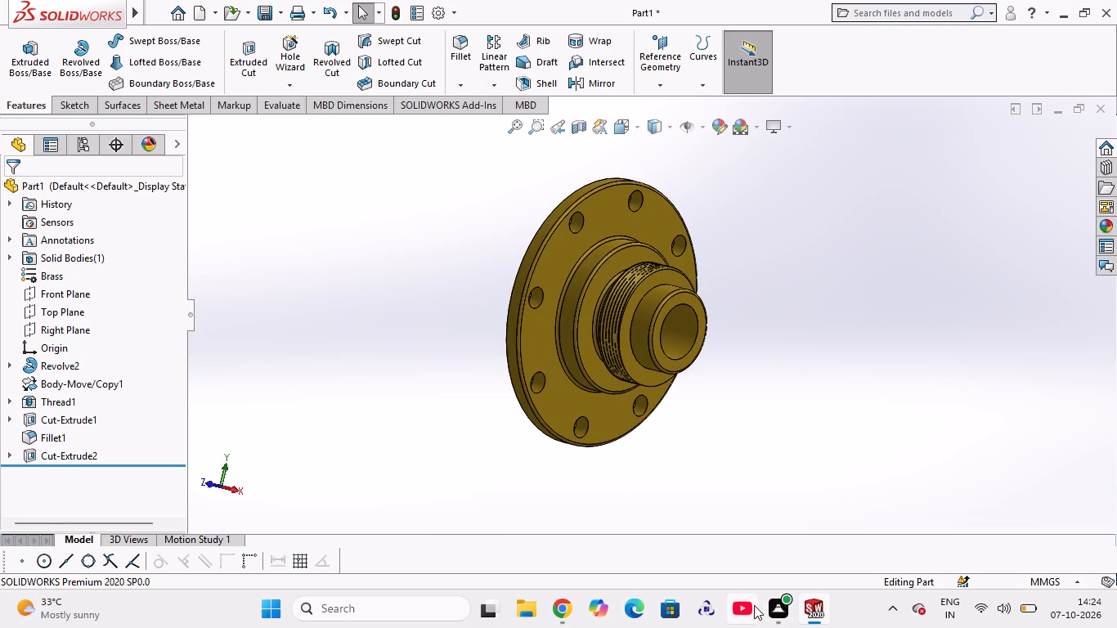
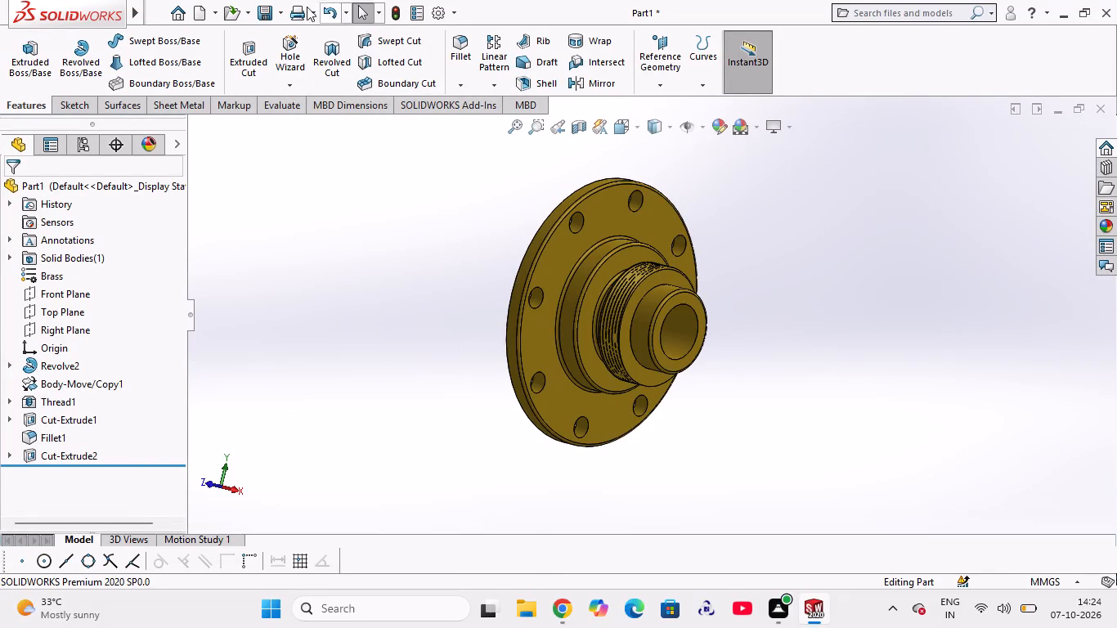
# Start saving the finished flange part as a new file with Save As.
pyautogui.click(283, 11)
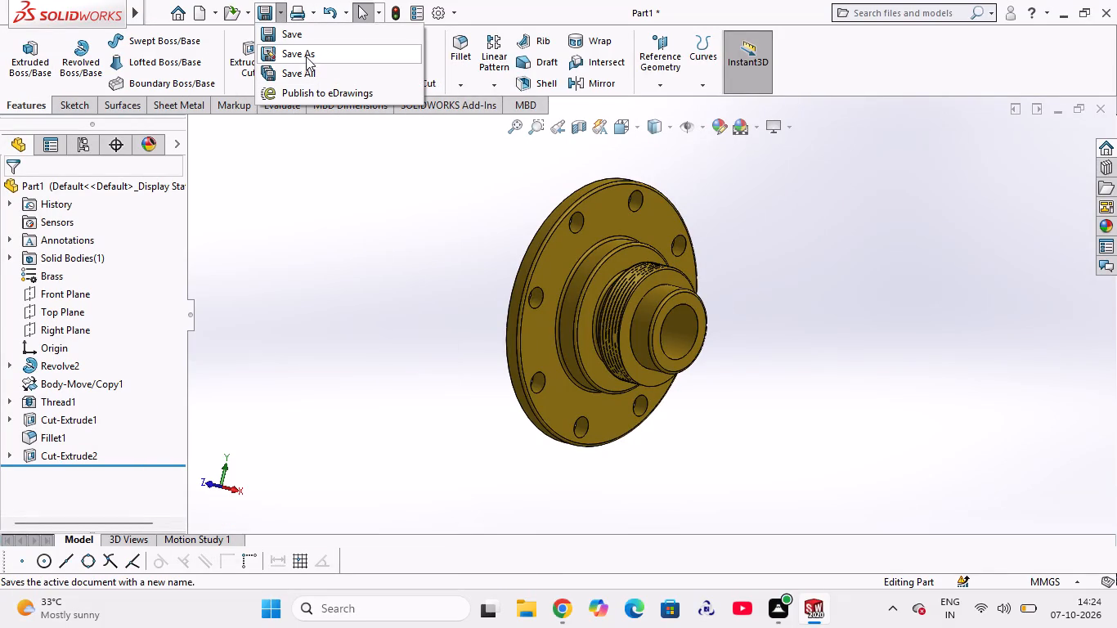
pyautogui.click(306, 53)
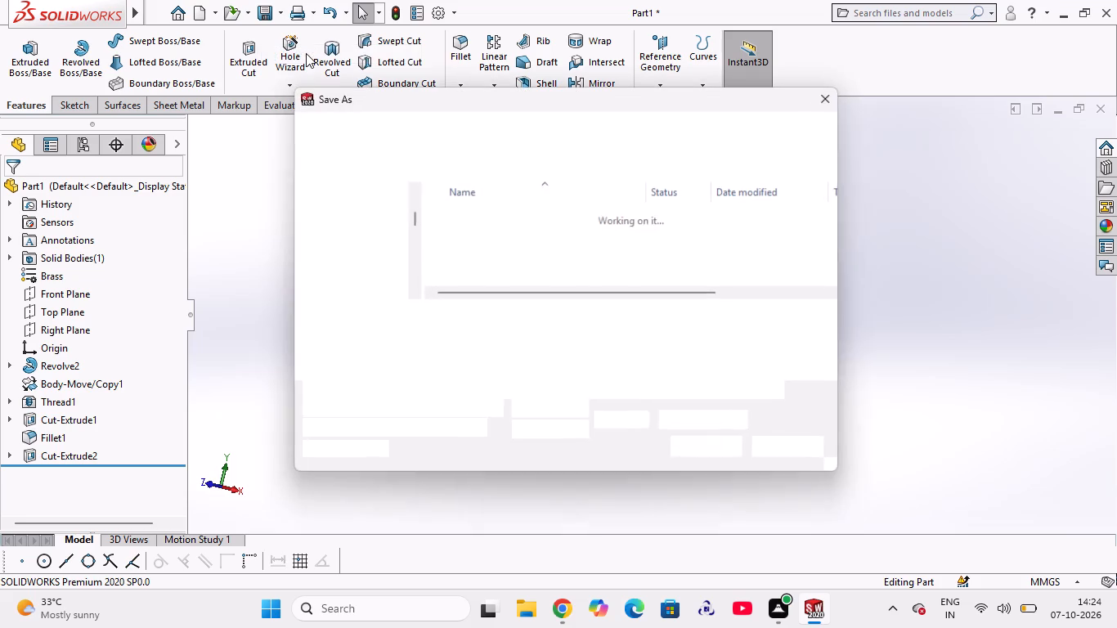
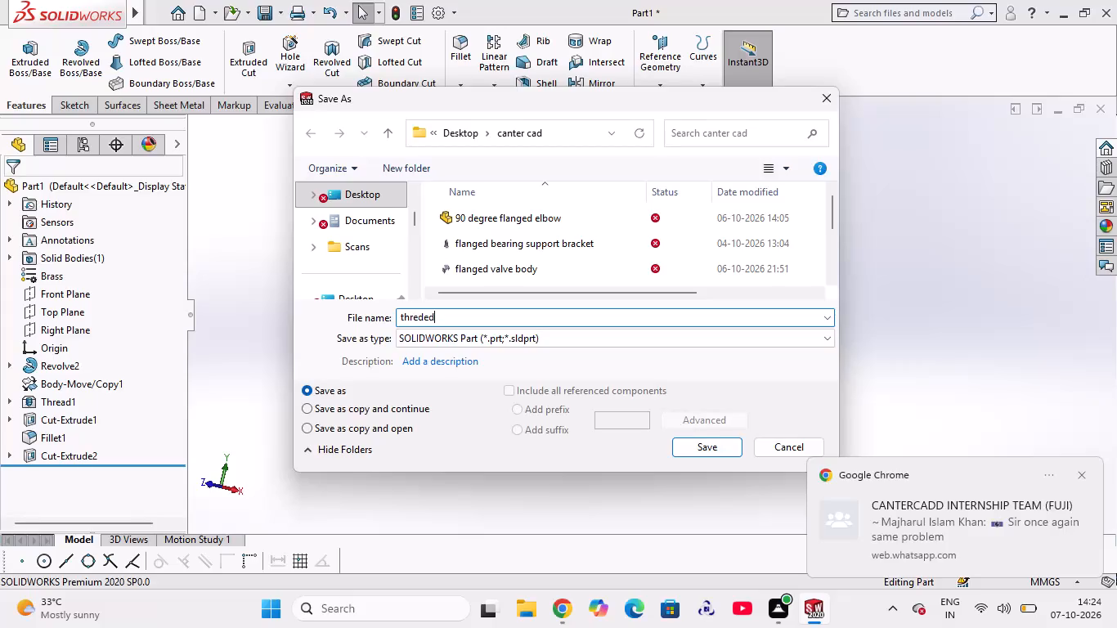
# Save the part as "threded flange" in SOLIDWORKS Part format in the canter cad folder.
pyautogui.write('flange')
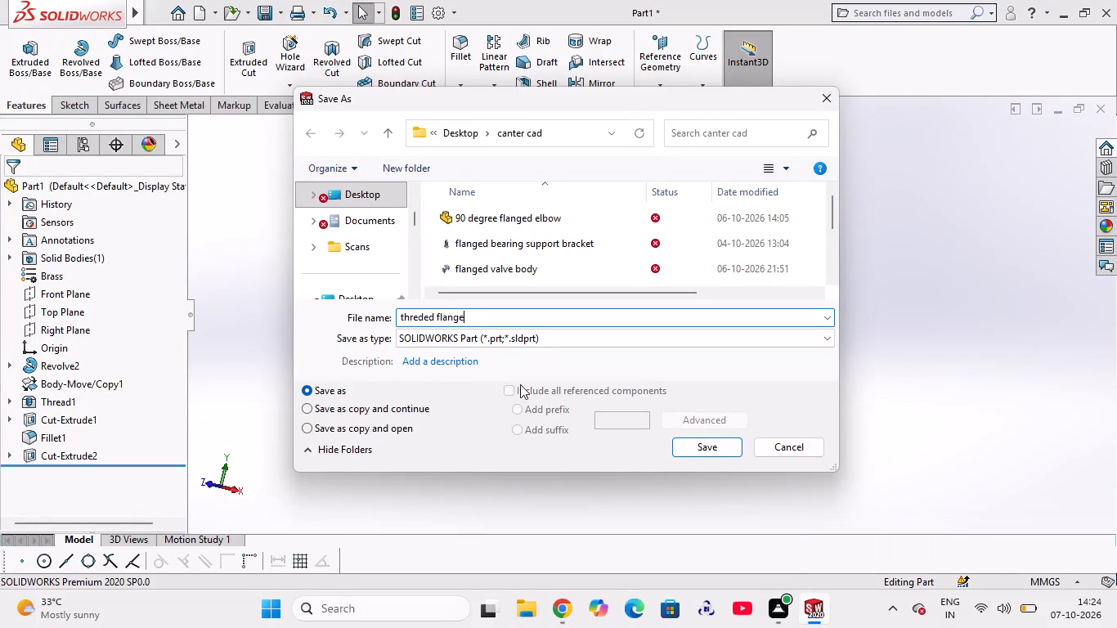
pyautogui.click(702, 444)
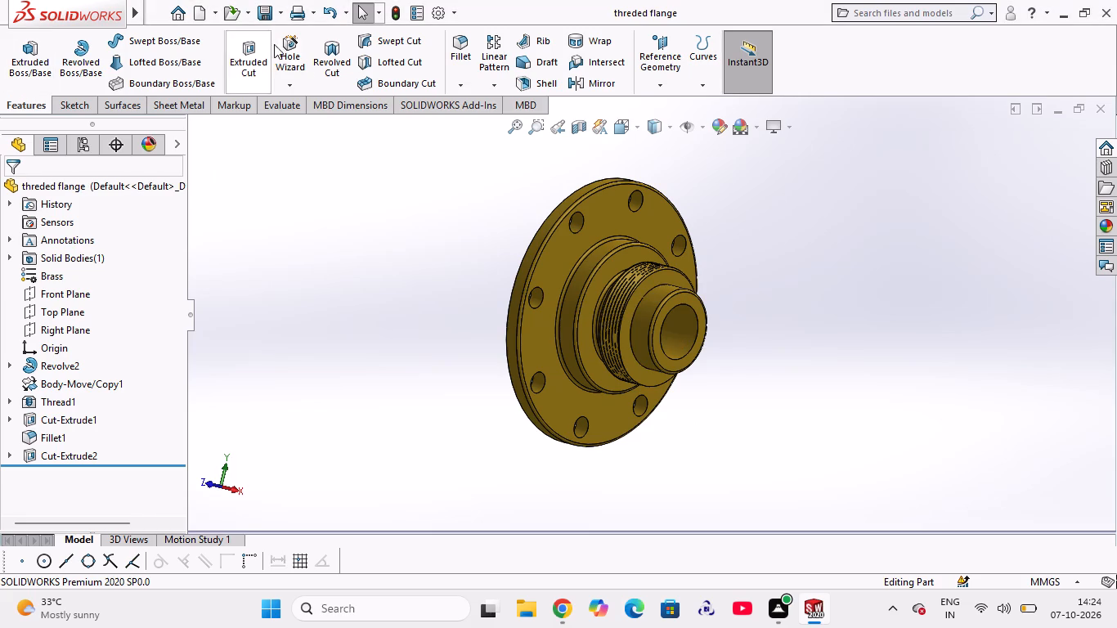
# Export a copy of the part in STL format as "threded flange" to the canter cad folder.
pyautogui.click(282, 16)
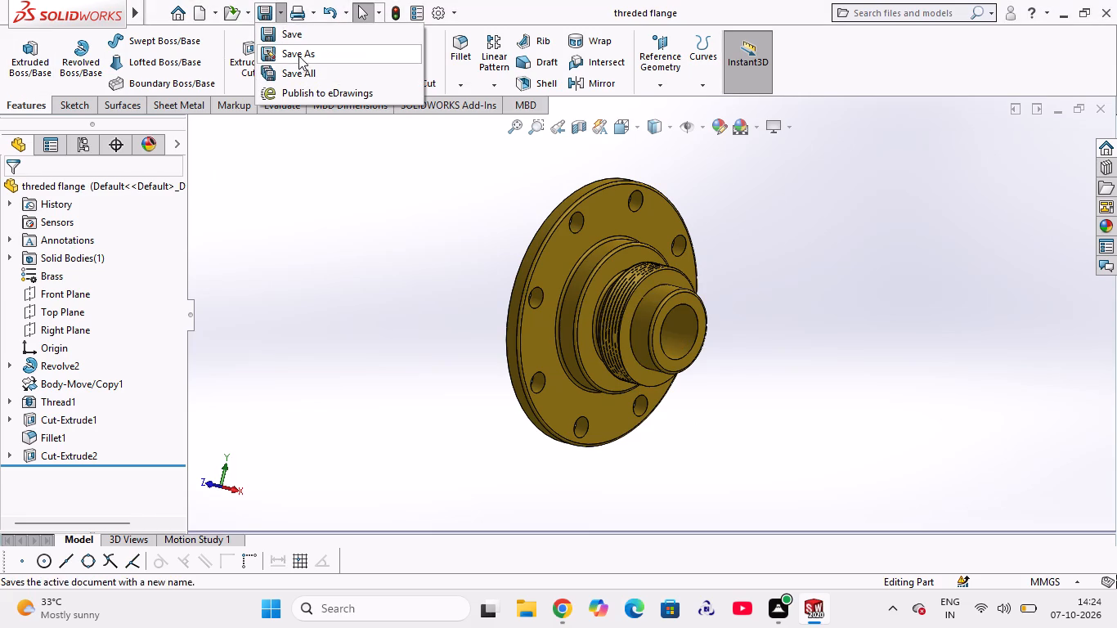
pyautogui.click(298, 56)
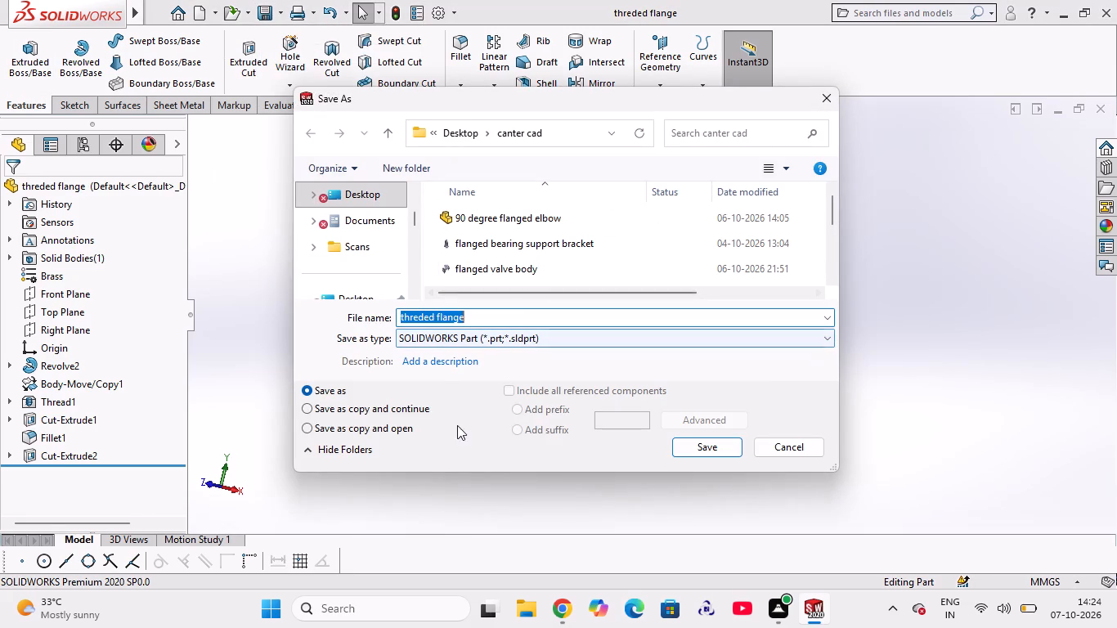
pyautogui.click(543, 340)
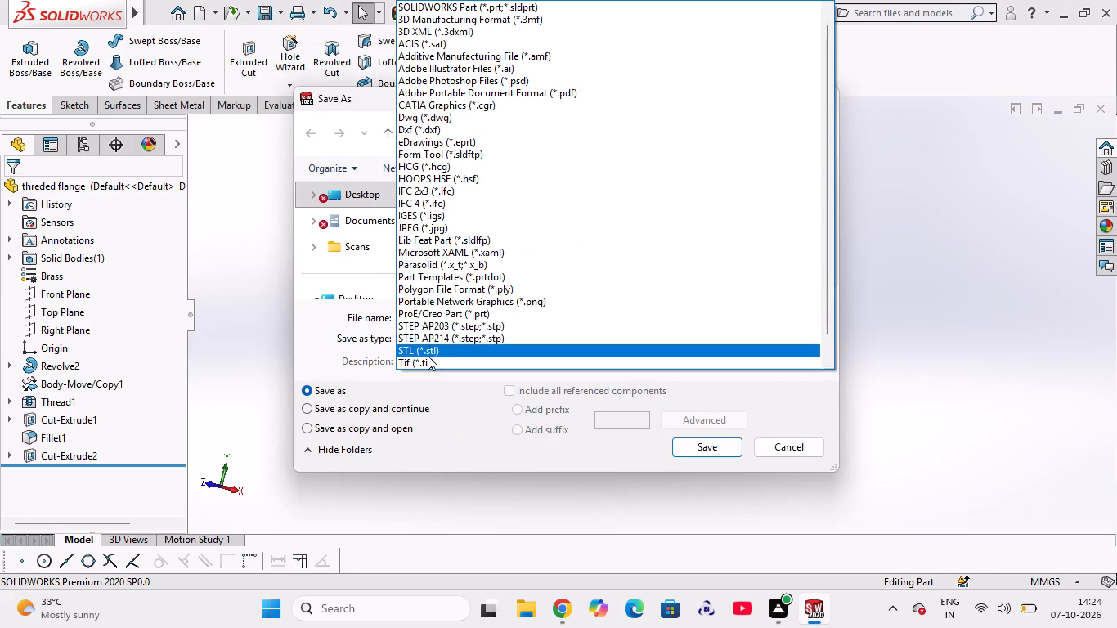
pyautogui.click(425, 348)
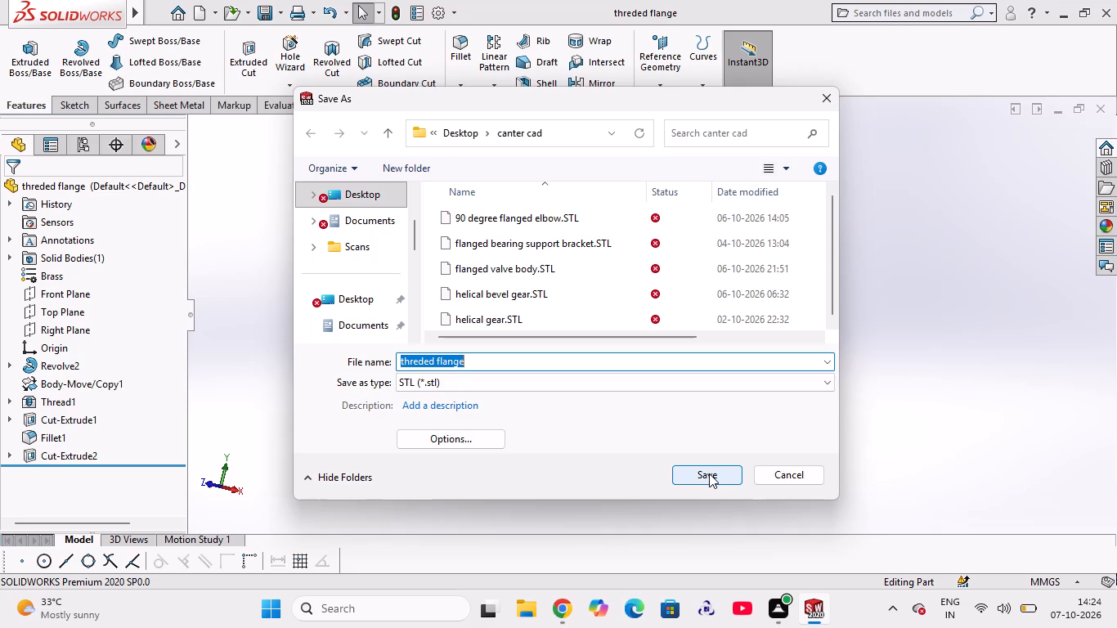
pyautogui.click(709, 473)
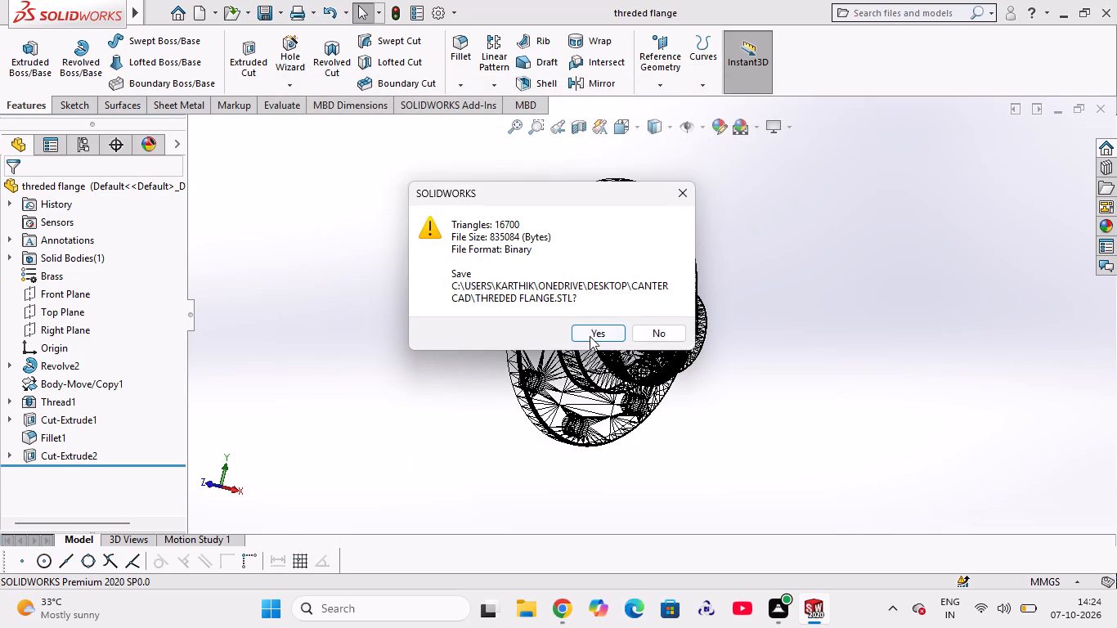
pyautogui.click(590, 336)
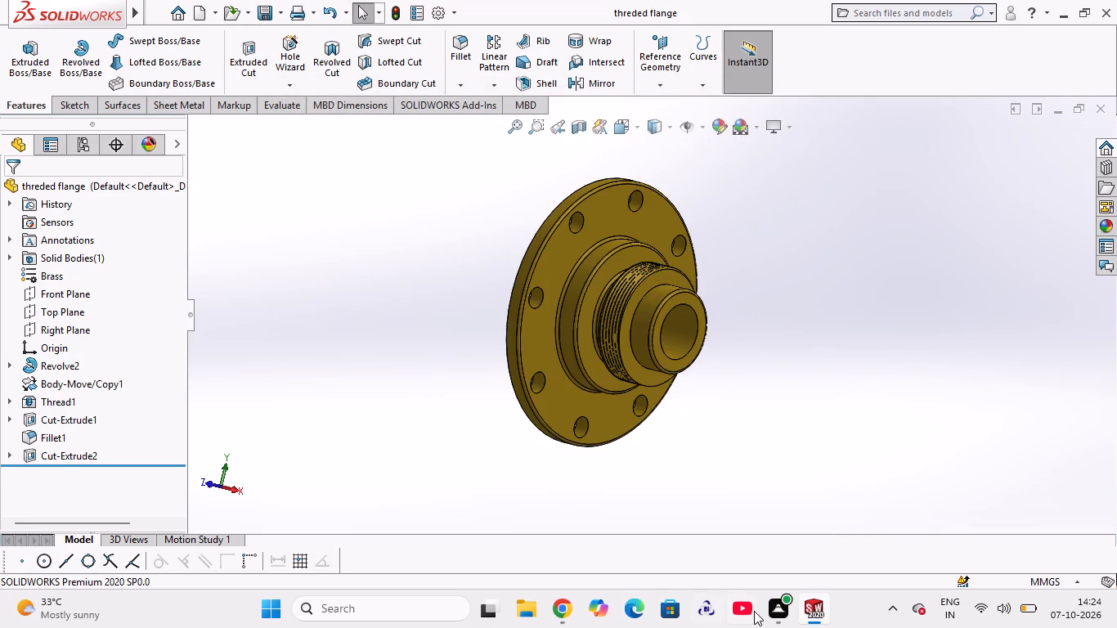